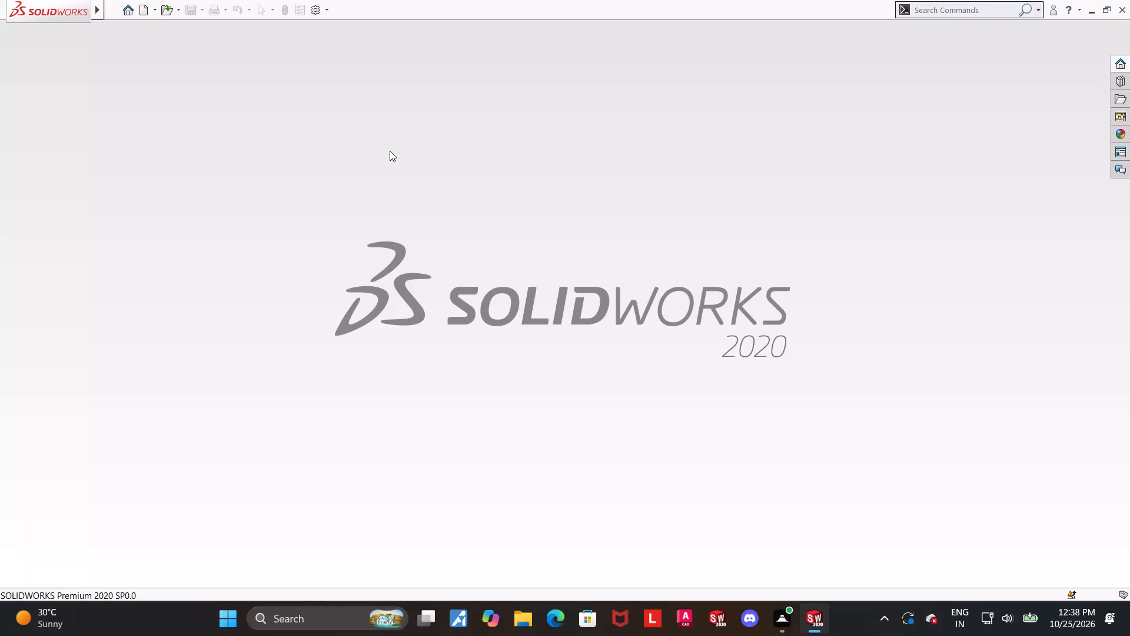
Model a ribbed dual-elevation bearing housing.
Create a new part document.
{"action": "left_click", "coordinate": [147, 16]}
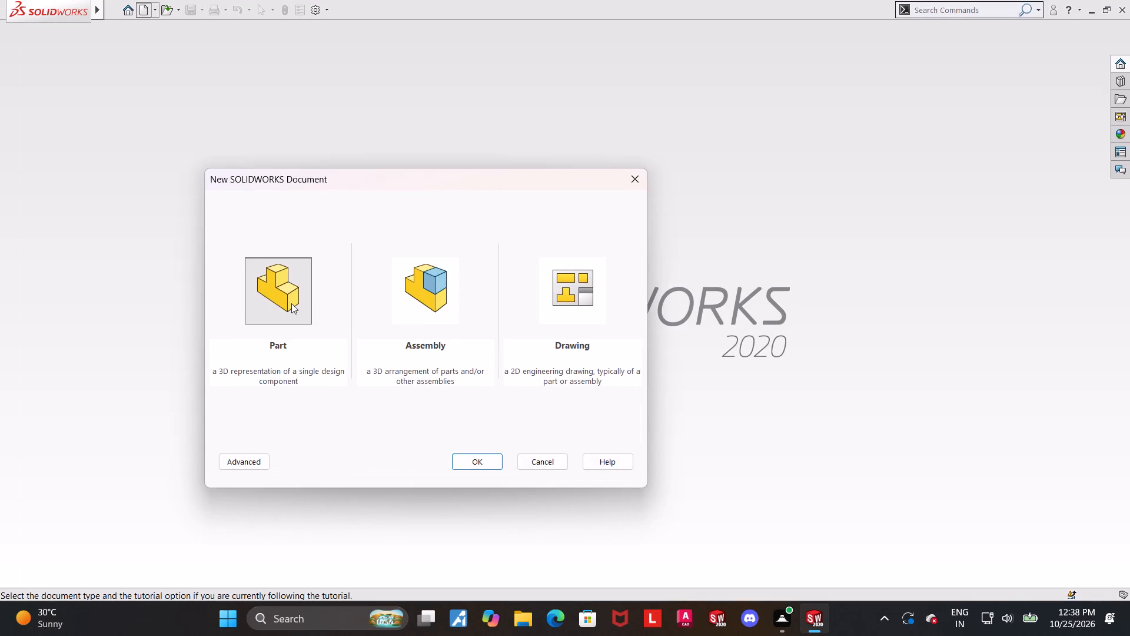
{"action": "double_click", "coordinate": [288, 290]}
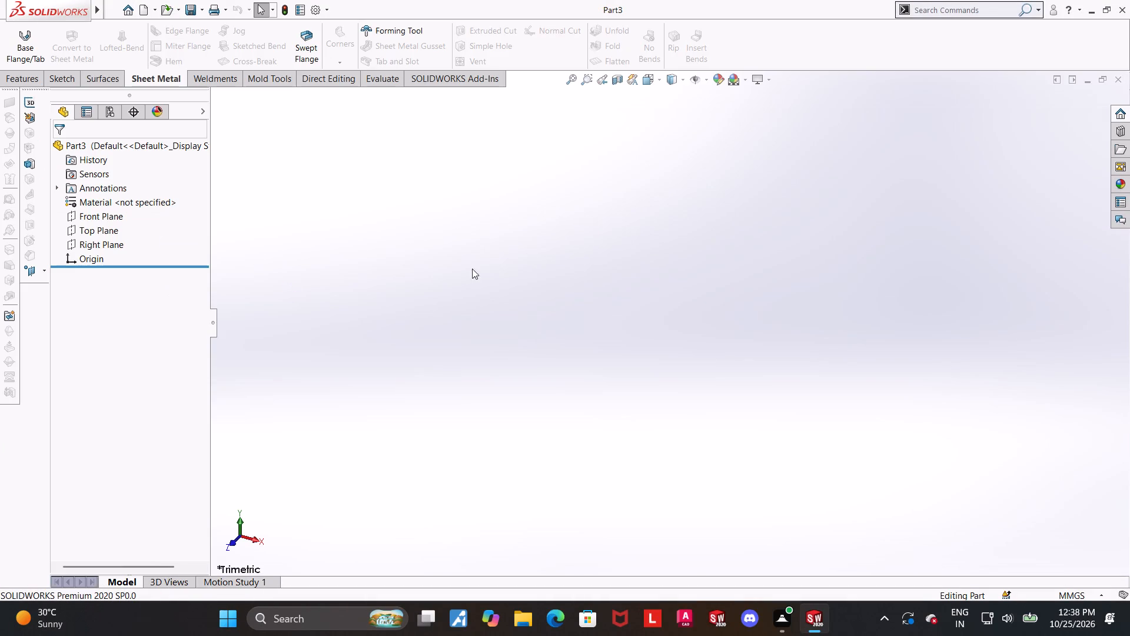
On the Top Plane, sketch a horizontal straight slot starting at the origin, about 156 mm between its arc centres.
{"action": "left_click", "coordinate": [23, 82]}
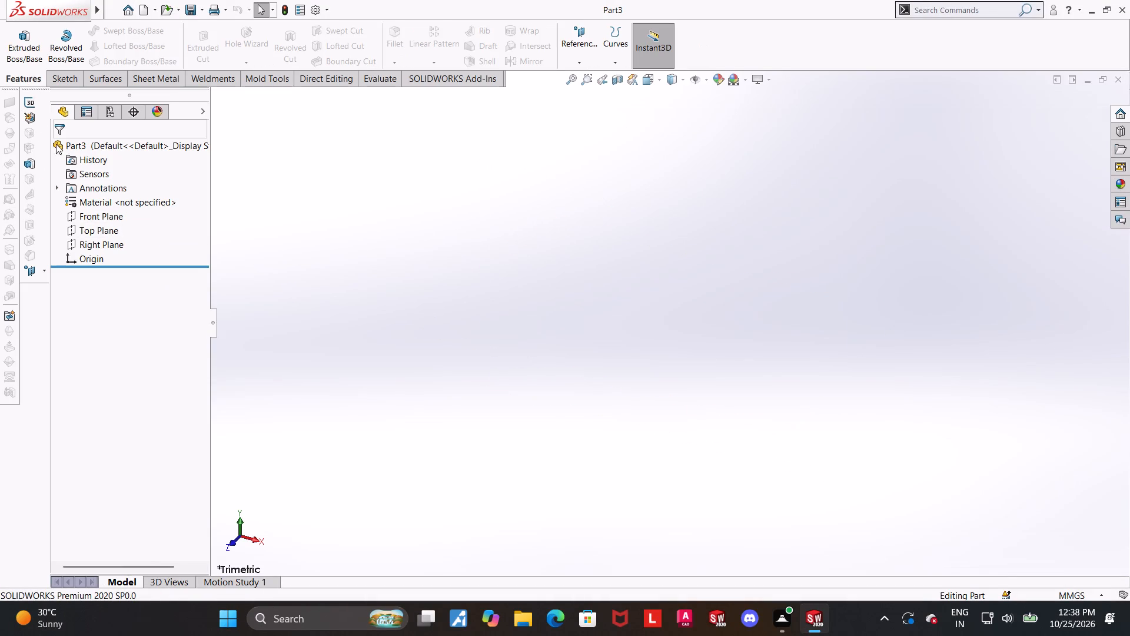
{"action": "left_click", "coordinate": [94, 236]}
{"action": "left_click", "coordinate": [104, 220]}
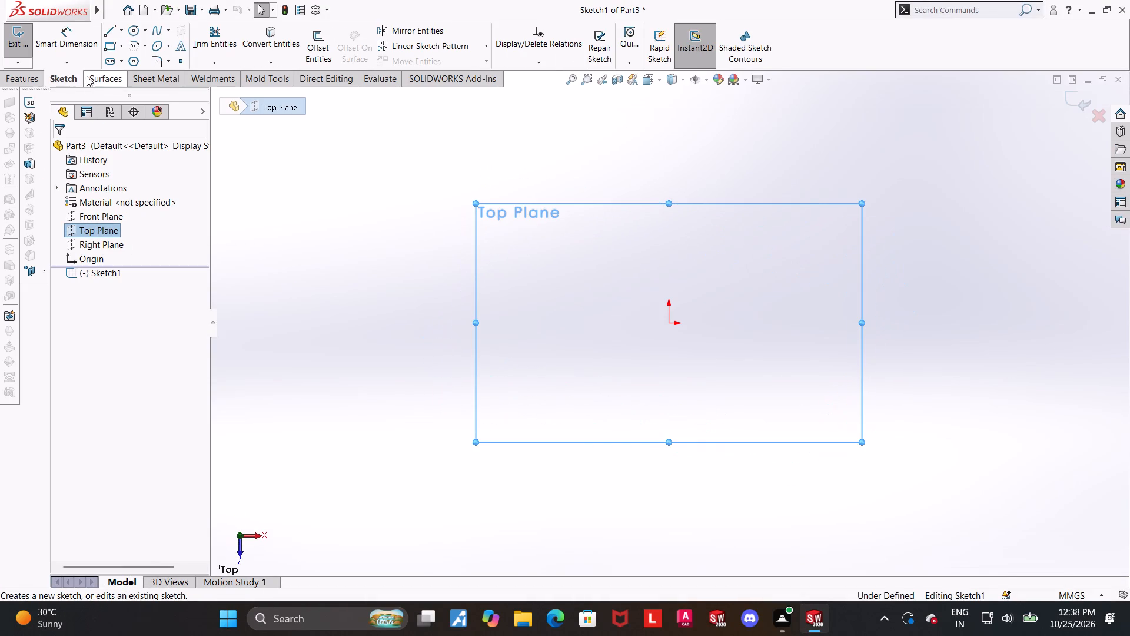
{"action": "left_click", "coordinate": [131, 32]}
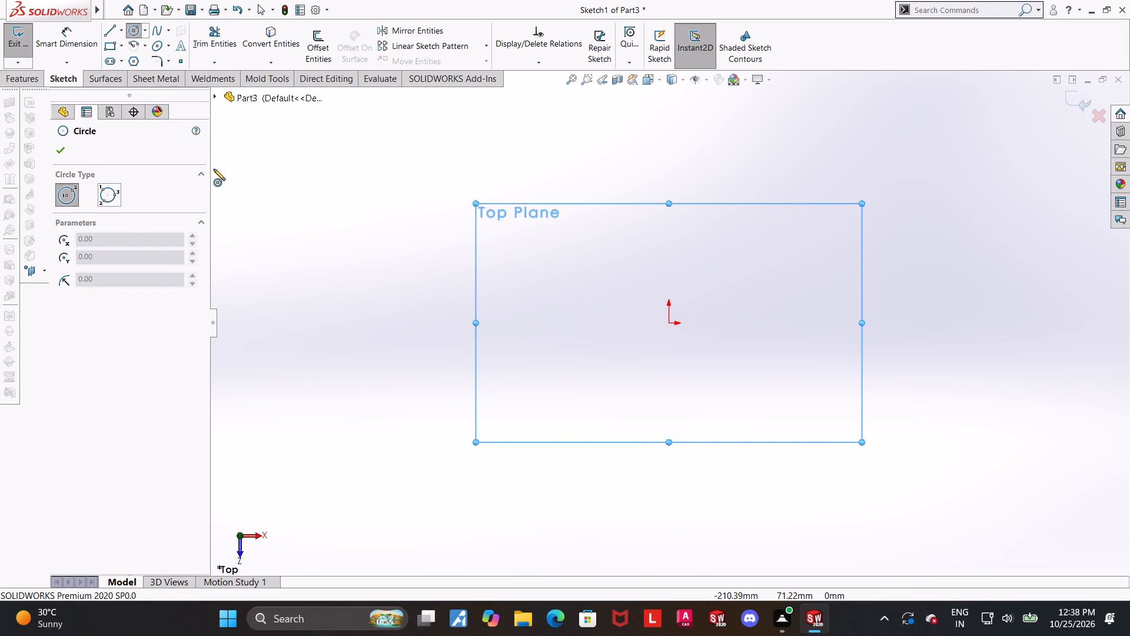
{"action": "key", "text": "Escape"}
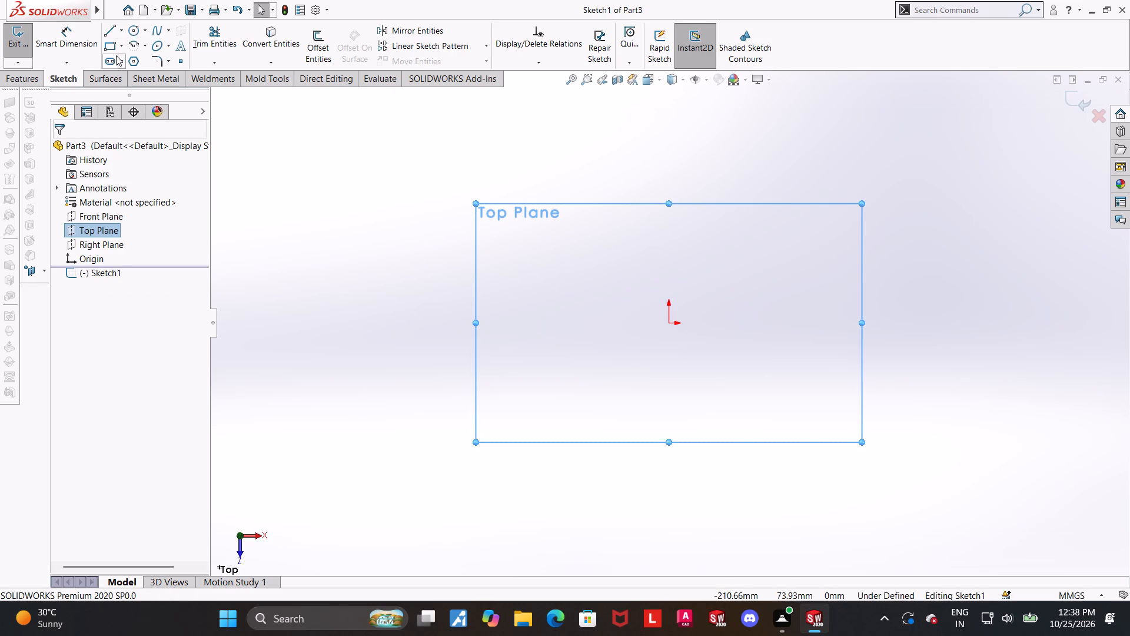
{"action": "left_click", "coordinate": [115, 55]}
{"action": "left_click", "coordinate": [669, 321]}
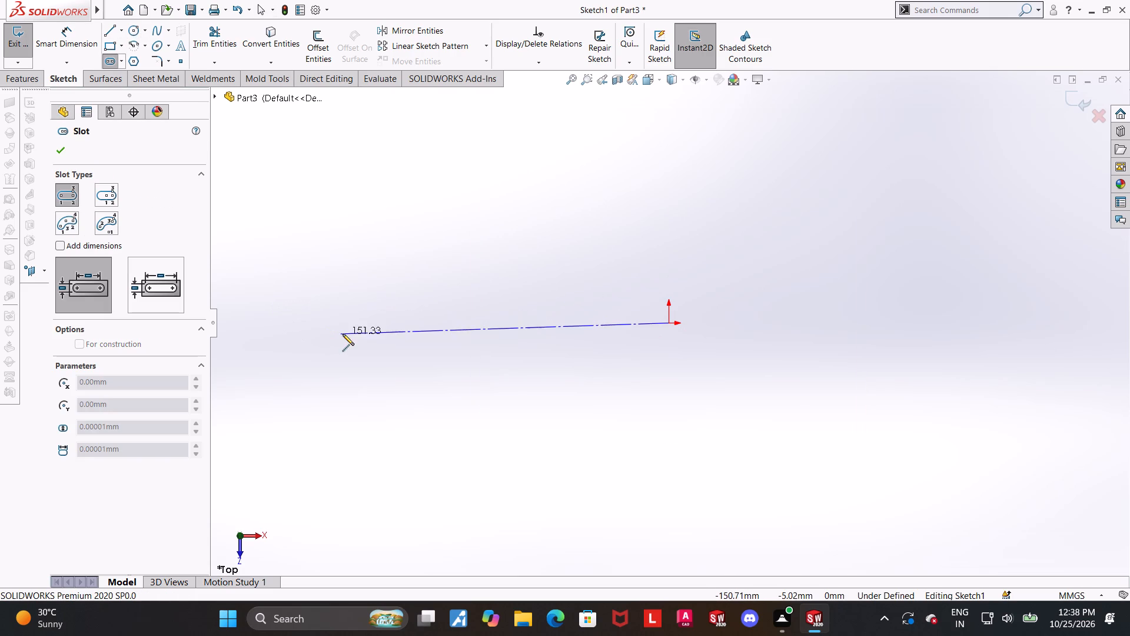
{"action": "left_click", "coordinate": [331, 320]}
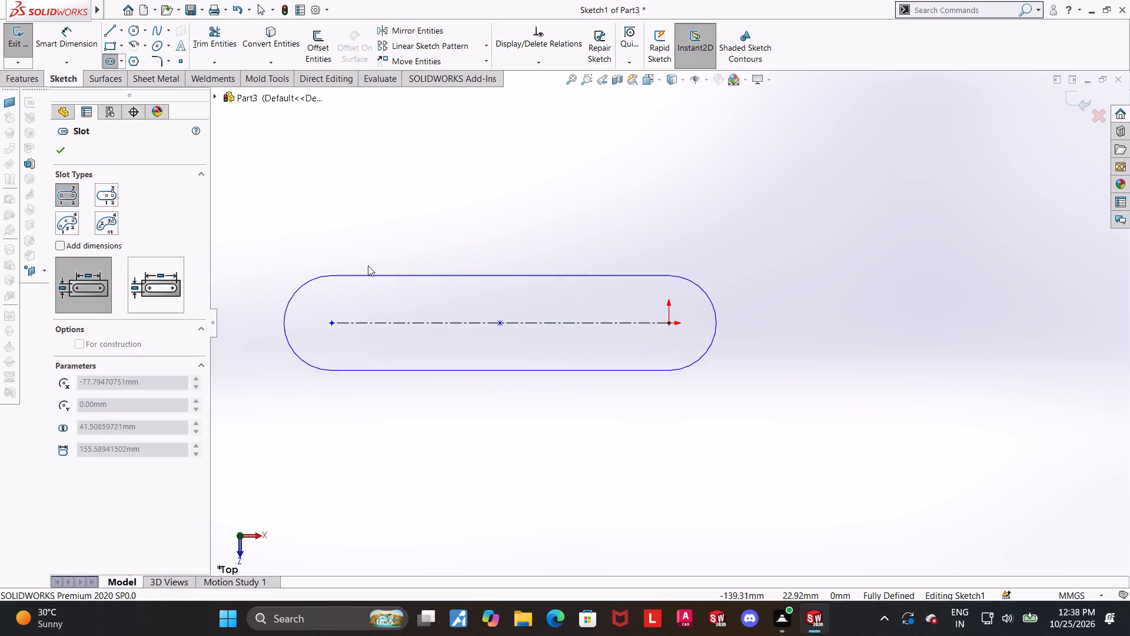
{"action": "left_click", "coordinate": [375, 240]}
{"action": "key", "text": "Escape"}
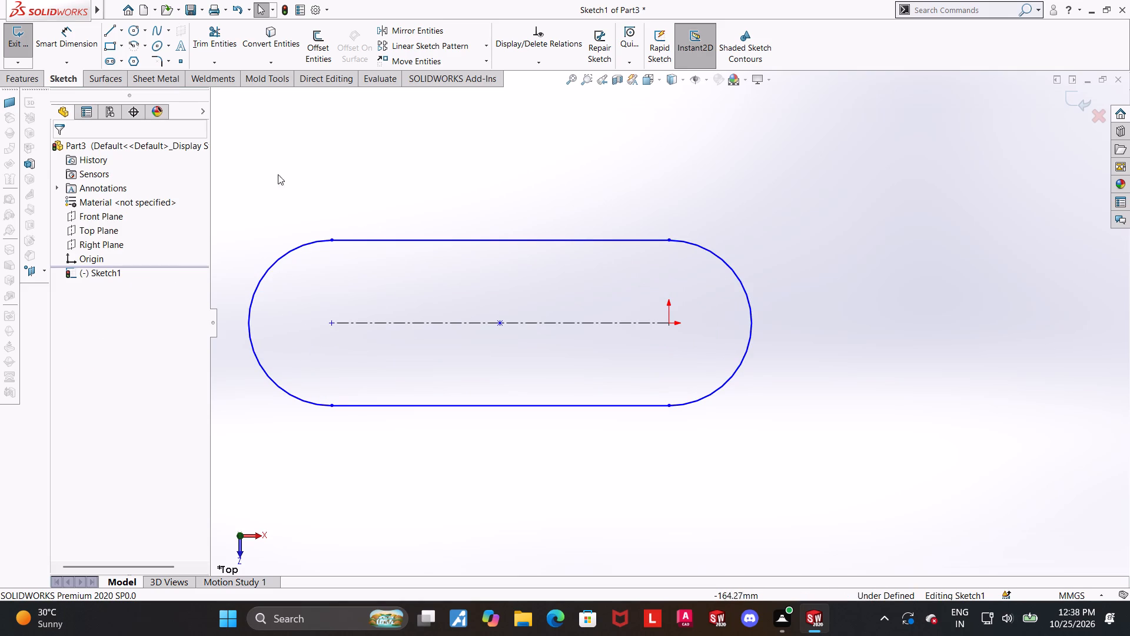
Dimension the slot's end arc with a radius of 40 mm.
{"action": "left_click", "coordinate": [71, 37]}
{"action": "double_click", "coordinate": [292, 246]}
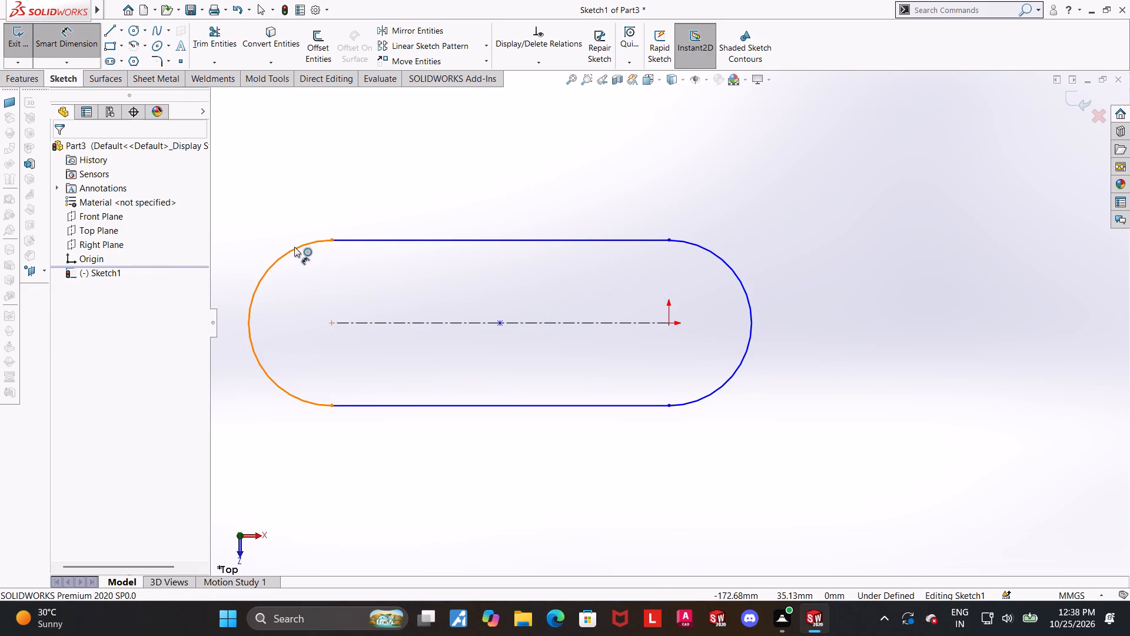
{"action": "scroll", "coordinate": [291, 244], "scroll_direction": "up", "scroll_amount": 2}
{"action": "left_click", "coordinate": [304, 236]}
{"action": "type", "text": "40"}
{"action": "key", "text": "Return"}
{"action": "key", "text": "Escape"}
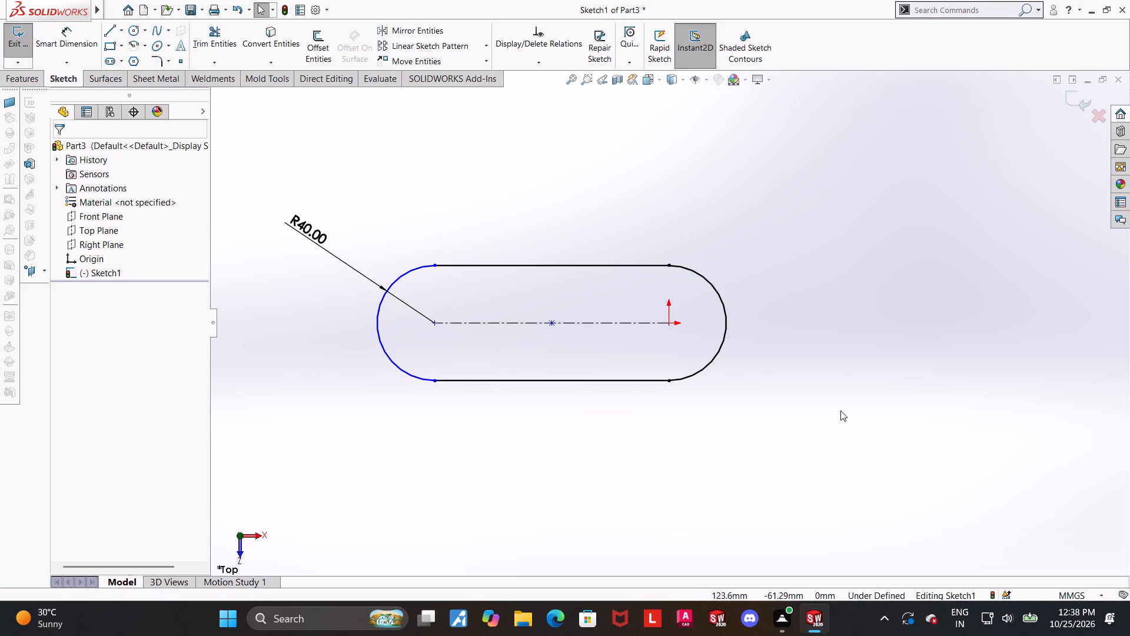
Dimension the distance between the slot's two arc centres as 60 mm and close the sketch.
{"action": "left_click", "coordinate": [67, 38]}
{"action": "left_click", "coordinate": [433, 327]}
{"action": "left_click", "coordinate": [433, 326]}
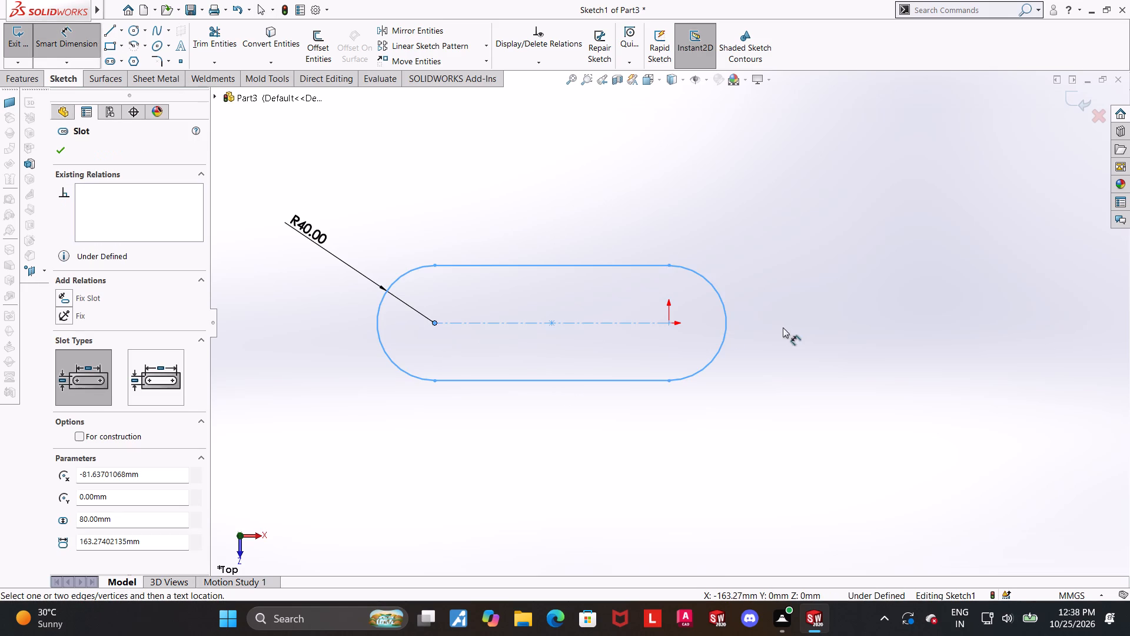
{"action": "left_click", "coordinate": [667, 326]}
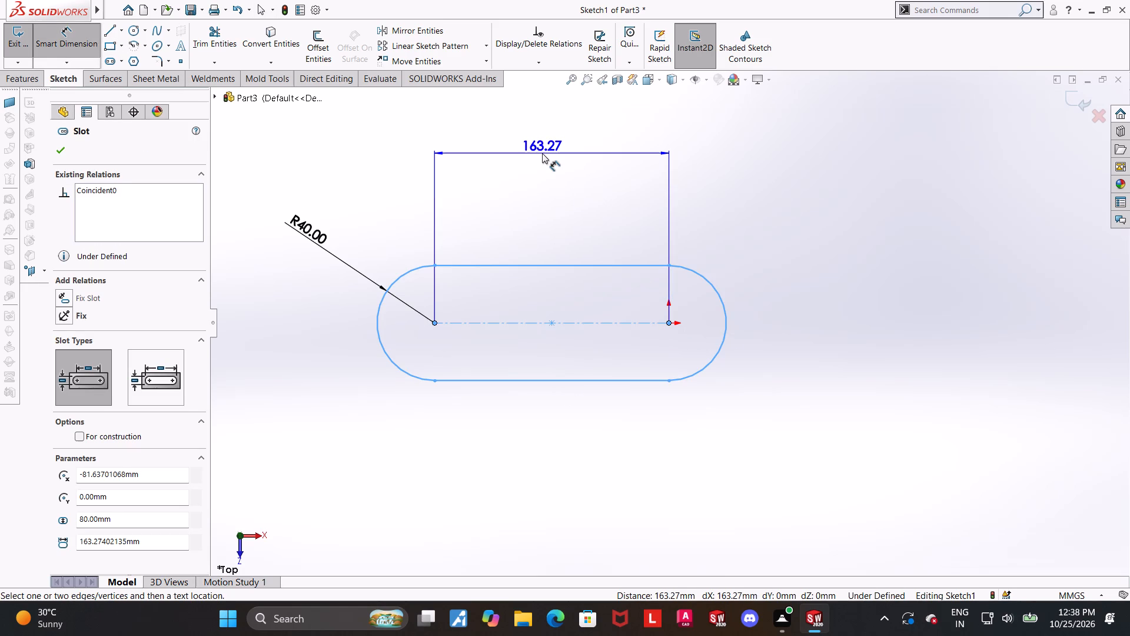
{"action": "left_click", "coordinate": [542, 153]}
{"action": "type", "text": "60"}
{"action": "key", "text": "Return"}
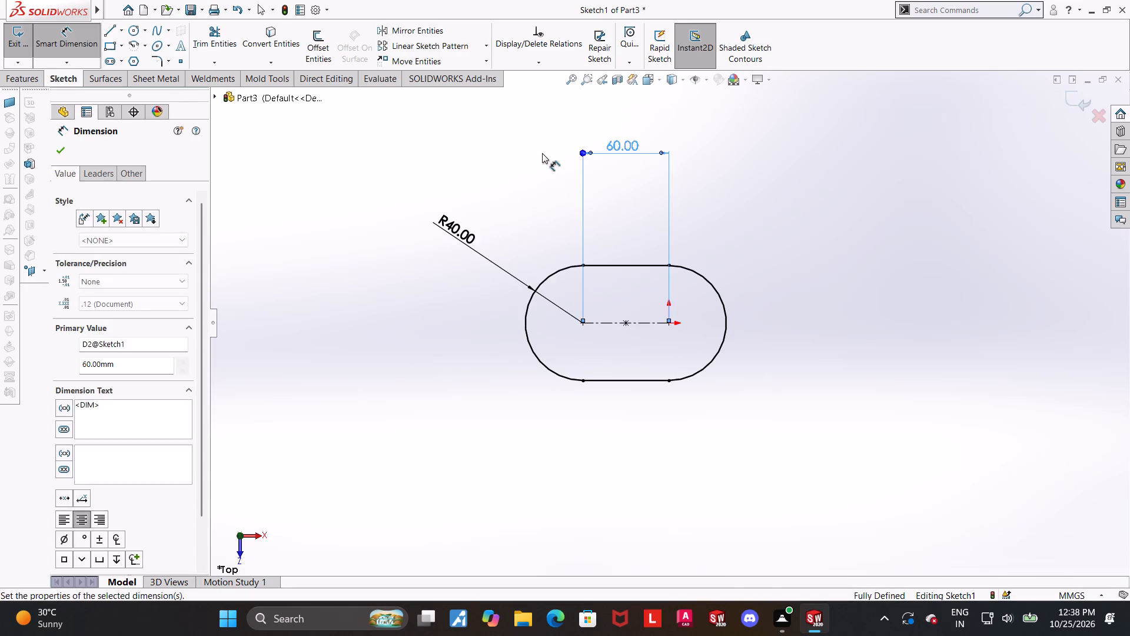
{"action": "key", "text": "Escape"}
{"action": "left_click", "coordinate": [981, 366]}
{"action": "scroll", "coordinate": [701, 283], "scroll_direction": "down", "scroll_amount": 1}
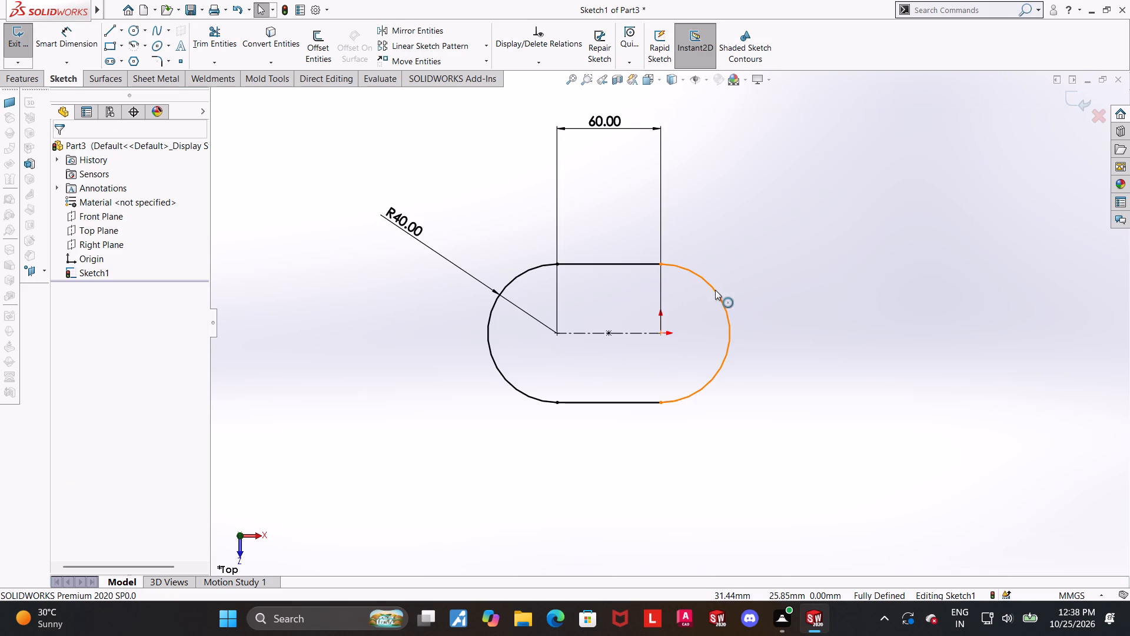
{"action": "scroll", "coordinate": [714, 290], "scroll_direction": "down", "scroll_amount": 1}
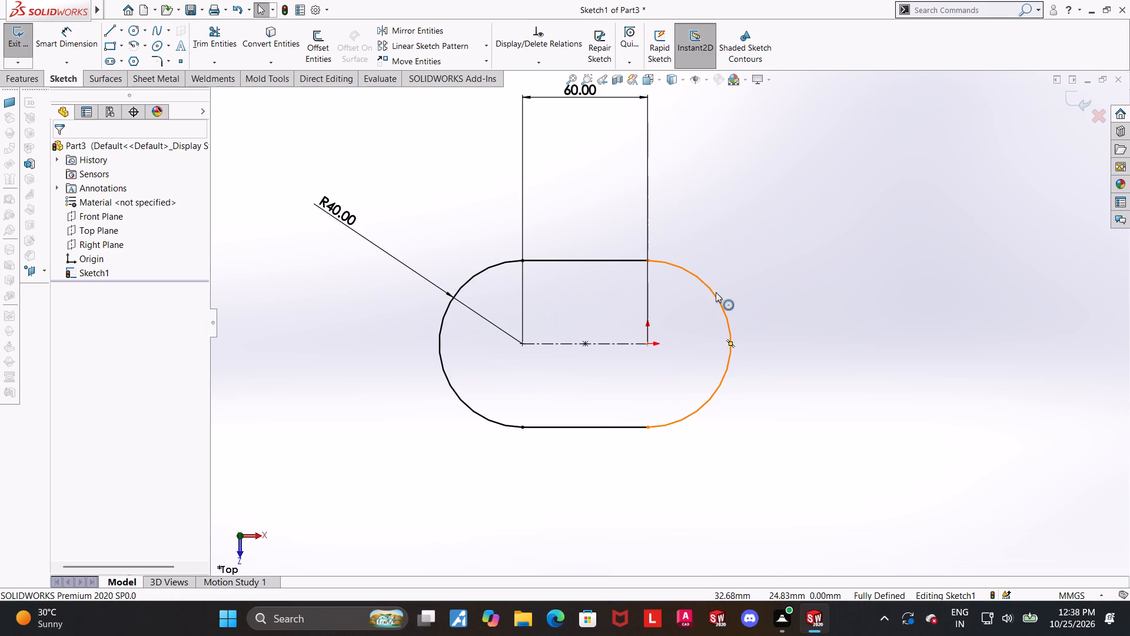
{"action": "left_click", "coordinate": [819, 325]}
{"action": "scroll", "coordinate": [819, 325], "scroll_direction": "up", "scroll_amount": 1}
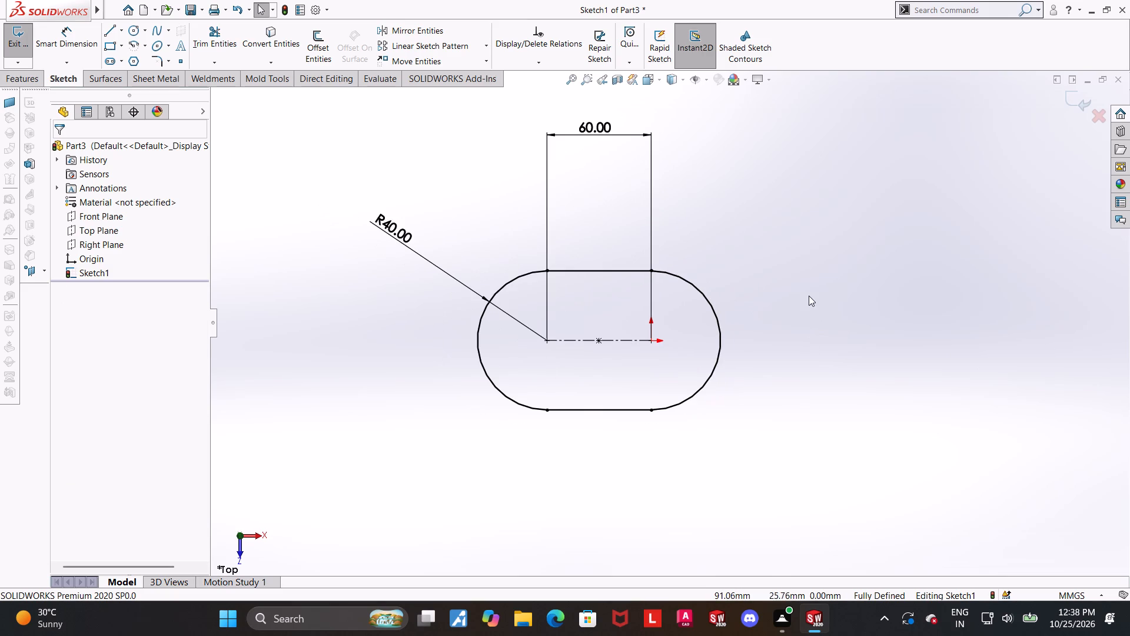
{"action": "scroll", "coordinate": [809, 285], "scroll_direction": "up", "scroll_amount": 1}
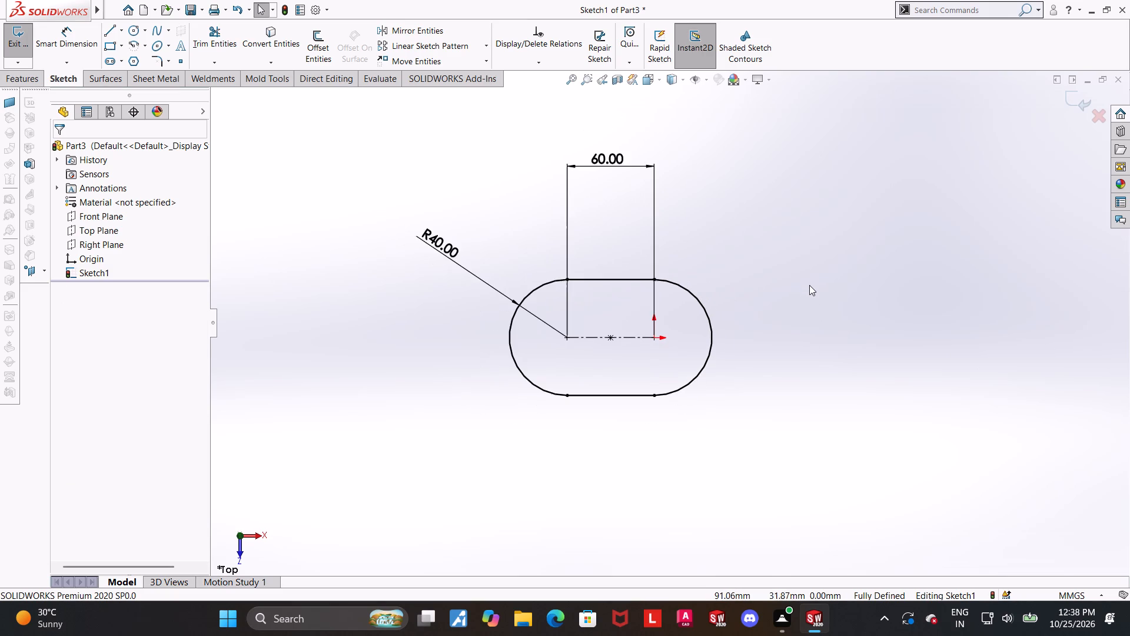
{"action": "scroll", "coordinate": [808, 240], "scroll_direction": "down", "scroll_amount": 1}
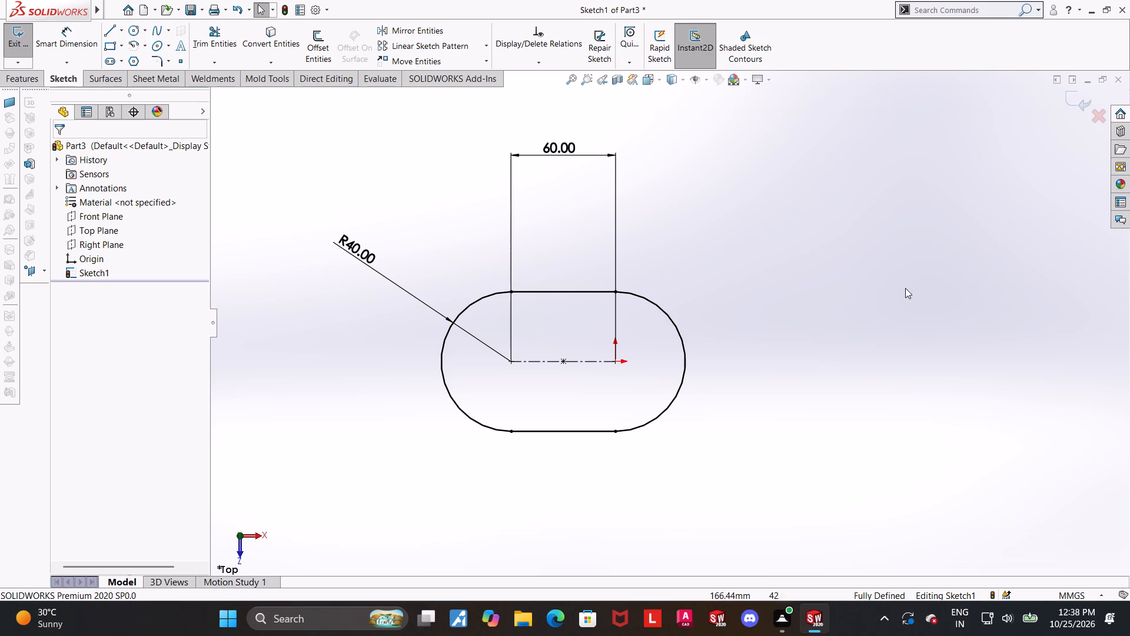
{"action": "left_click", "coordinate": [1065, 96]}
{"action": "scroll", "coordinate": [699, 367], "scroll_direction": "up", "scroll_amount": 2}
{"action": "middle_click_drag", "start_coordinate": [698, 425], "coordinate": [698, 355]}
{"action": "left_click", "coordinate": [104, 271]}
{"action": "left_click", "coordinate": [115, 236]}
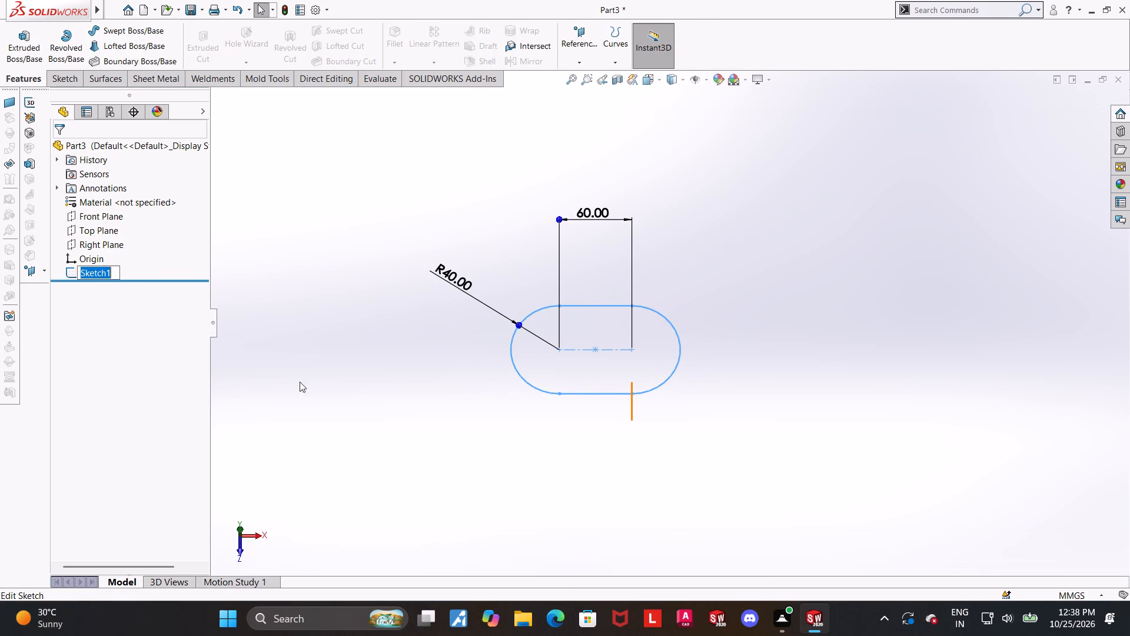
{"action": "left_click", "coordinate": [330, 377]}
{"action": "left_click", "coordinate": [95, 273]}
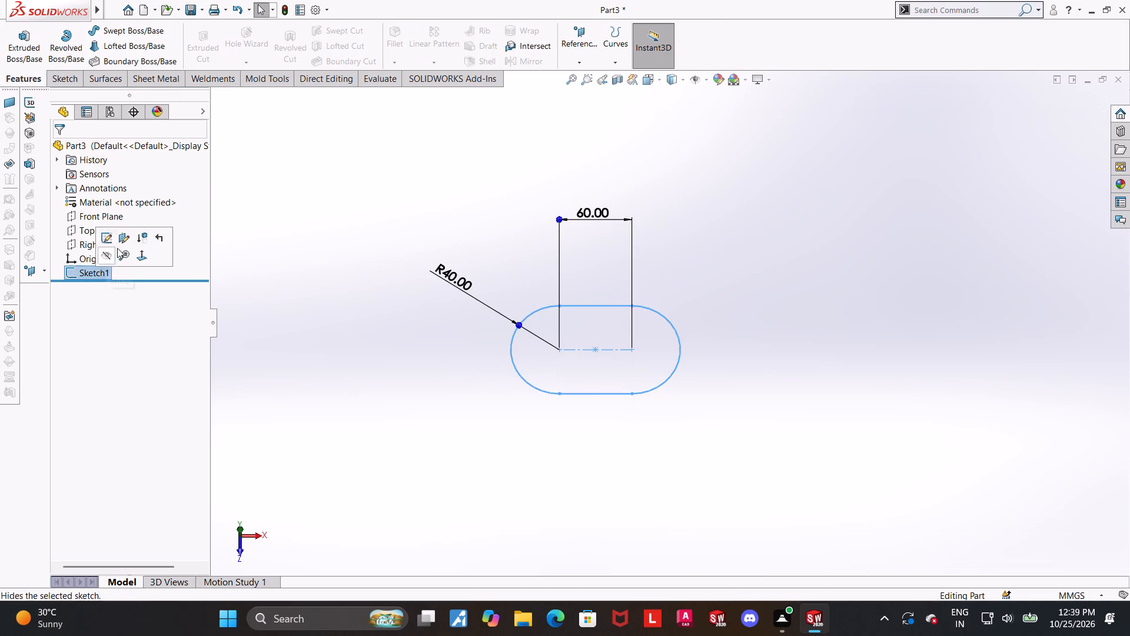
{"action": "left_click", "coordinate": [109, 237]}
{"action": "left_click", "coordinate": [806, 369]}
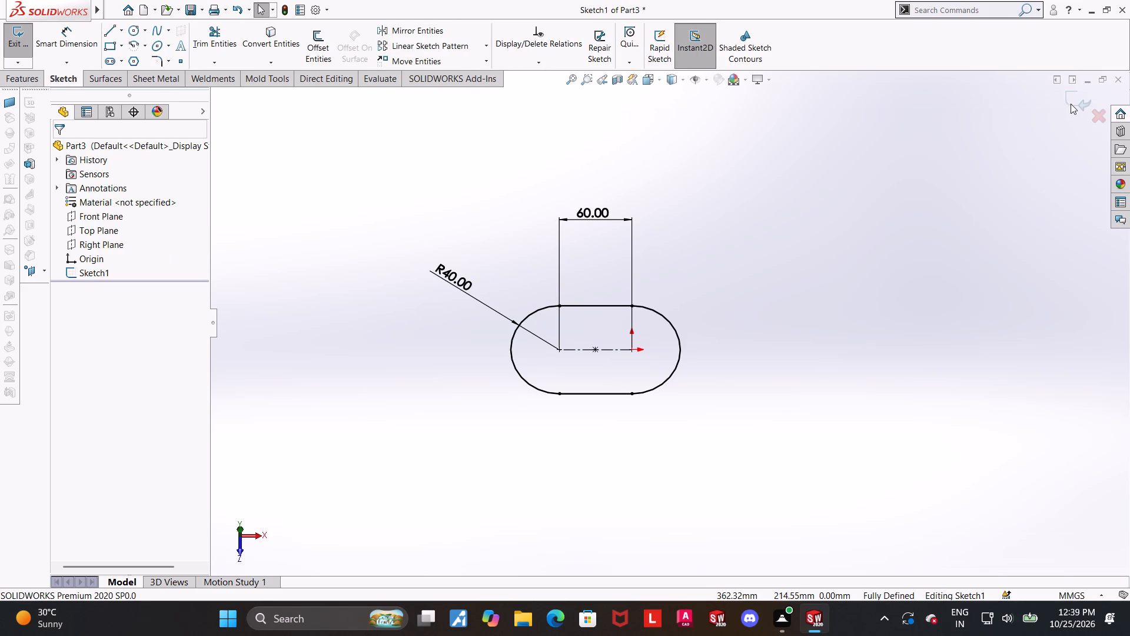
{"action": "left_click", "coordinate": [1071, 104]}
Extrude the slot sketch as a solid boss with a blind depth of 40 mm.
{"action": "left_click", "coordinate": [18, 43]}
{"action": "middle_click_drag", "start_coordinate": [632, 461], "coordinate": [633, 406]}
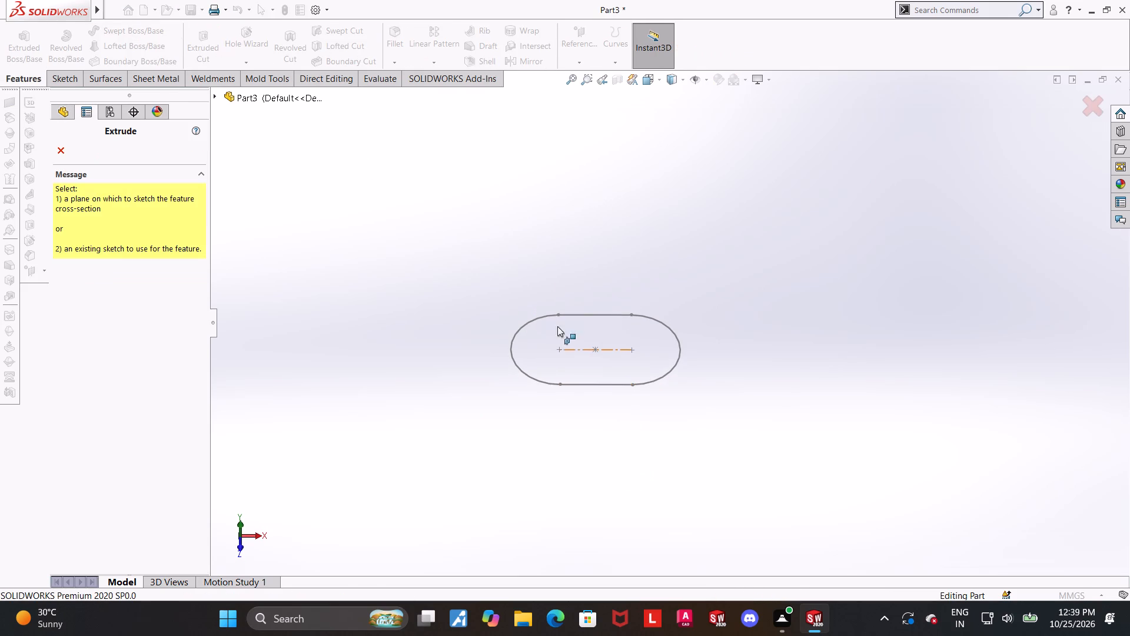
{"action": "left_click", "coordinate": [217, 92]}
{"action": "left_click", "coordinate": [255, 221]}
{"action": "middle_click_drag", "start_coordinate": [579, 426], "coordinate": [577, 406]}
{"action": "scroll", "coordinate": [660, 314], "scroll_direction": "down", "scroll_amount": 3}
{"action": "middle_click_drag", "start_coordinate": [670, 348], "coordinate": [690, 356]}
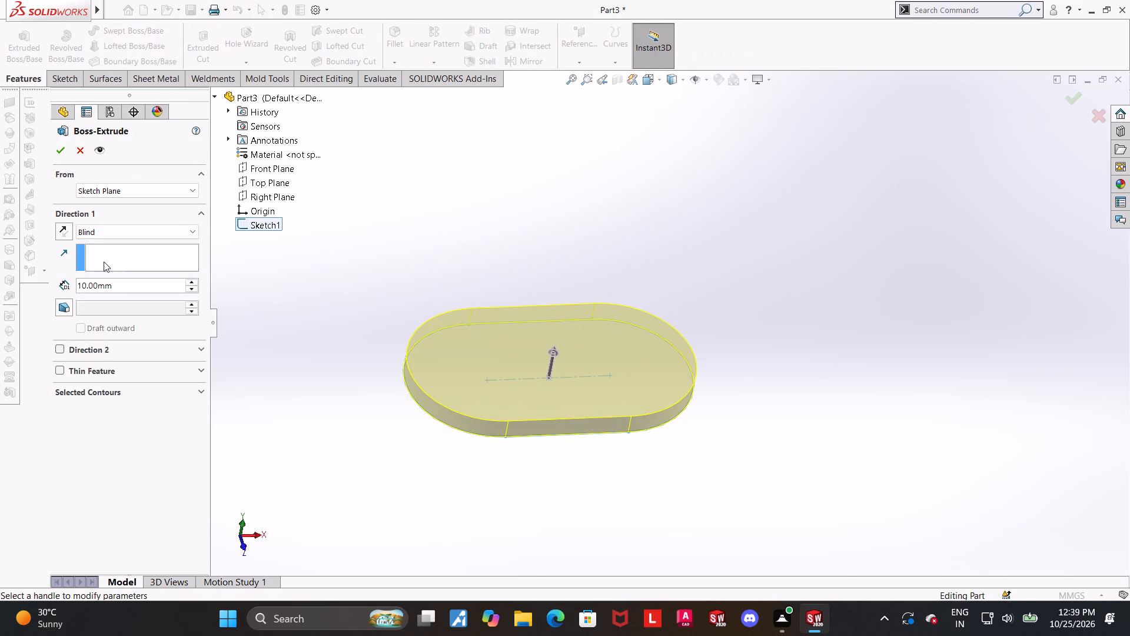
{"action": "left_click", "coordinate": [145, 281]}
{"action": "left_click_drag", "start_coordinate": [157, 280], "coordinate": [0, 294]}
{"action": "type", "text": "40"}
{"action": "key", "text": "Return"}
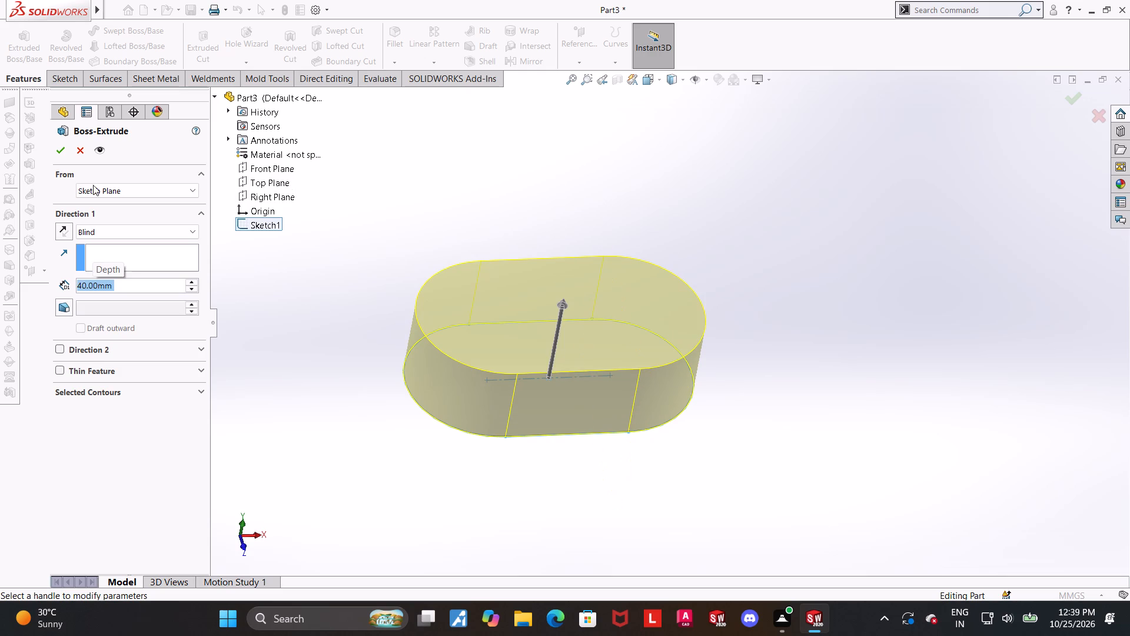
{"action": "left_click", "coordinate": [58, 151]}
{"action": "left_click", "coordinate": [572, 176]}
On the solid's top face, sketch a 40 mm radius centrepoint arc about the origin, tracing the rounded end edge nearest the origin.
{"action": "middle_click_drag", "start_coordinate": [673, 287], "coordinate": [710, 207]}
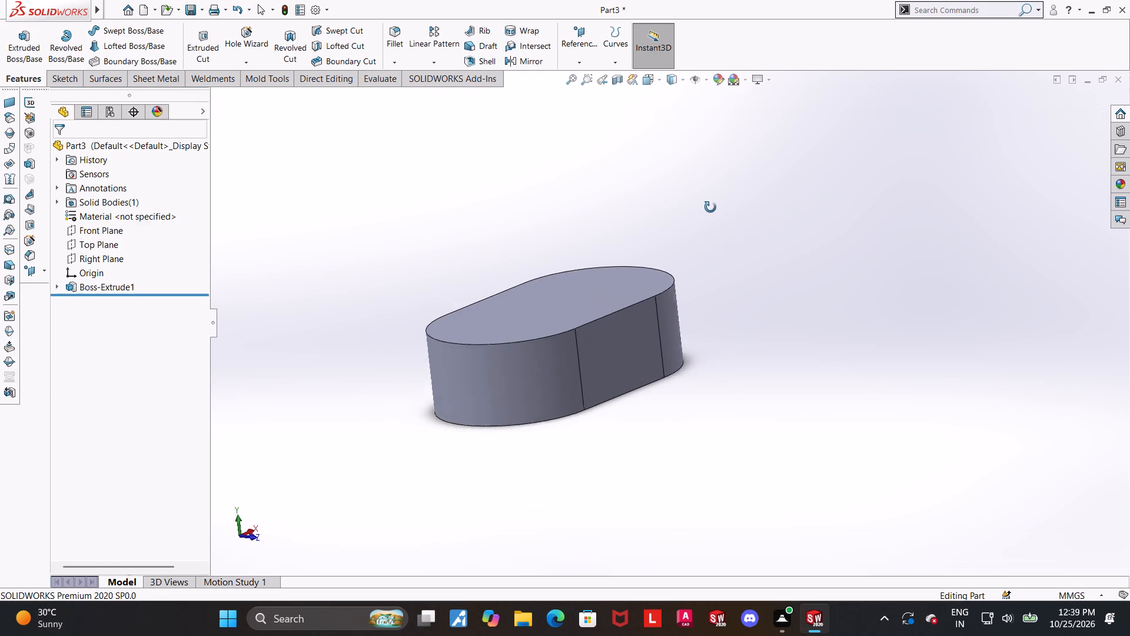
{"action": "middle_click_drag", "start_coordinate": [710, 207], "coordinate": [698, 211]}
{"action": "scroll", "coordinate": [684, 221], "scroll_direction": "up", "scroll_amount": 1}
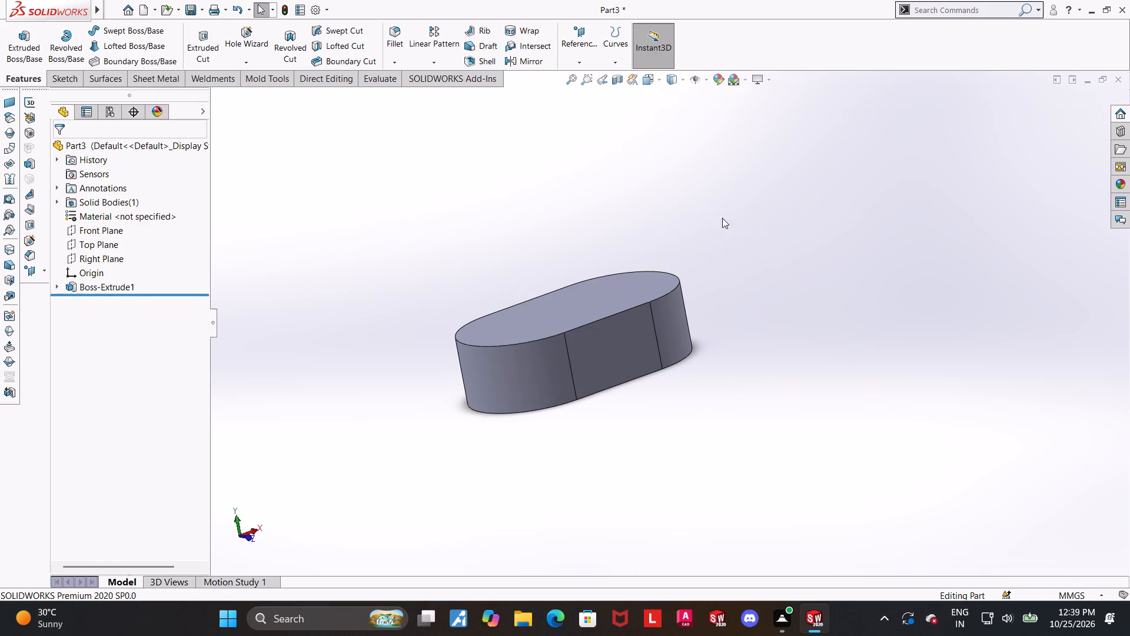
{"action": "scroll", "coordinate": [722, 205], "scroll_direction": "down", "scroll_amount": 2}
{"action": "middle_click_drag", "start_coordinate": [694, 253], "coordinate": [691, 347]}
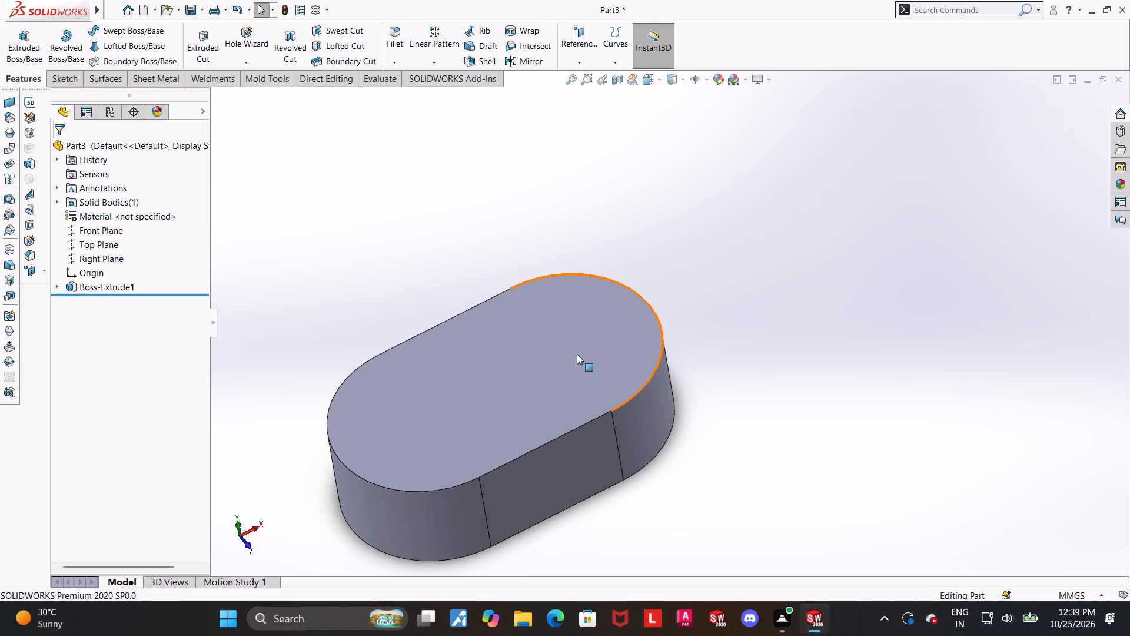
{"action": "left_click", "coordinate": [576, 354]}
{"action": "left_click", "coordinate": [623, 325]}
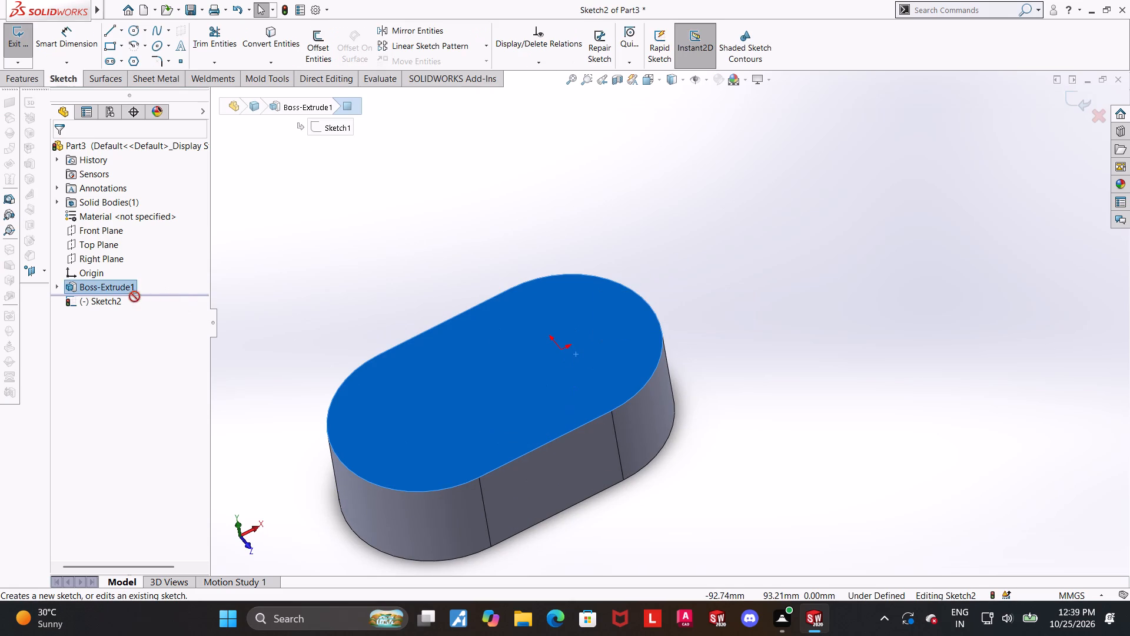
{"action": "left_click", "coordinate": [118, 302]}
{"action": "left_click", "coordinate": [142, 291]}
{"action": "scroll", "coordinate": [879, 355], "scroll_direction": "up", "scroll_amount": 3}
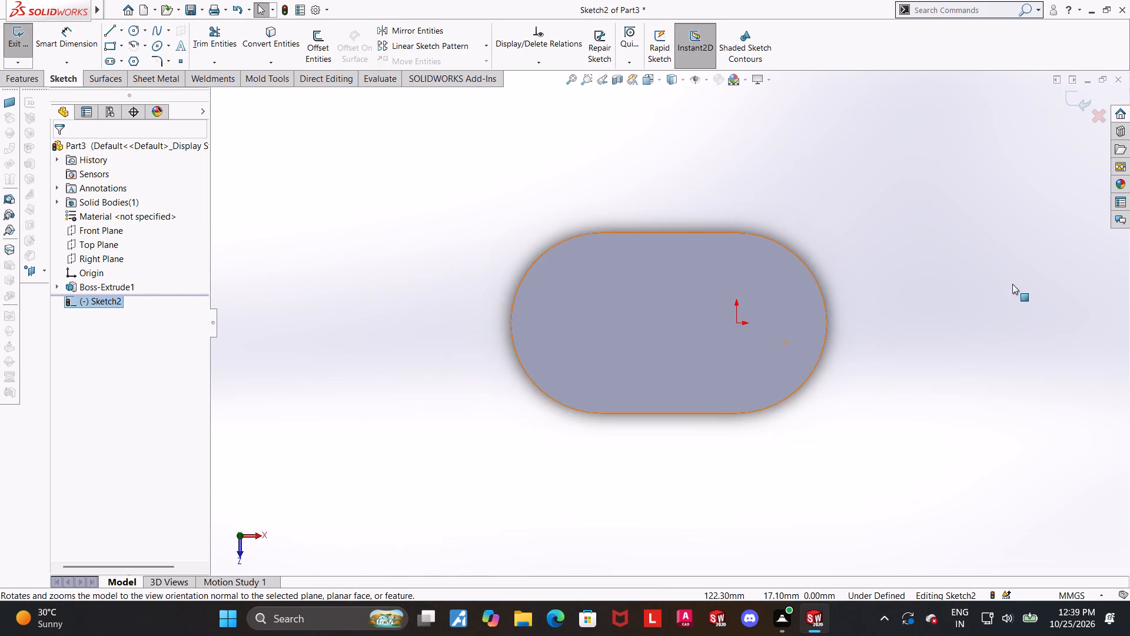
{"action": "scroll", "coordinate": [965, 284], "scroll_direction": "down", "scroll_amount": 2}
{"action": "left_click", "coordinate": [132, 48]}
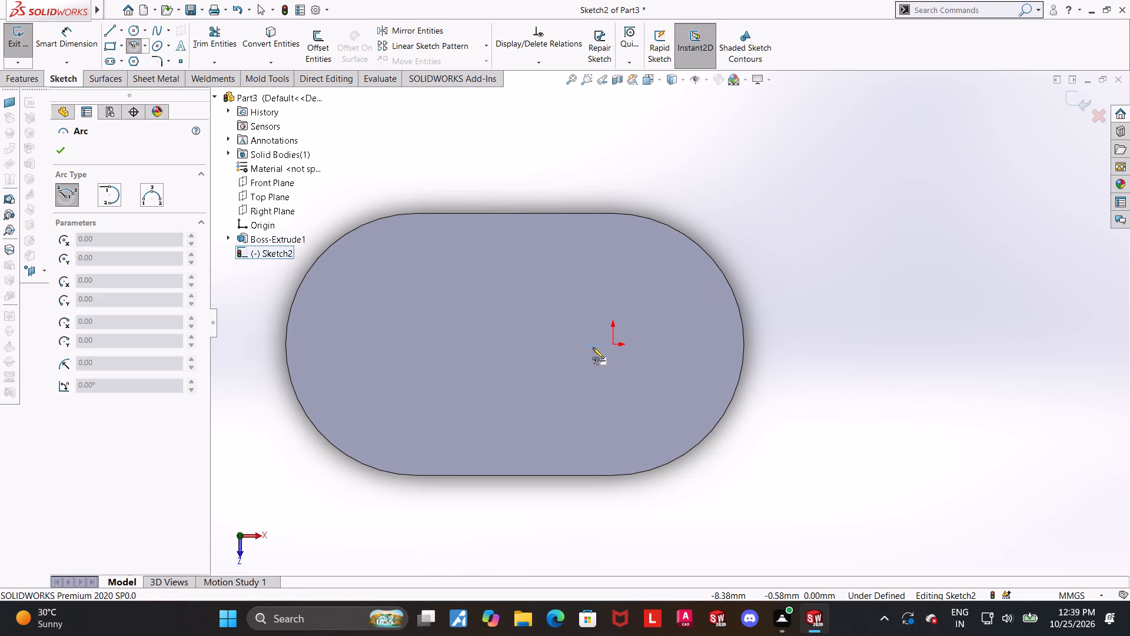
{"action": "left_click", "coordinate": [613, 344]}
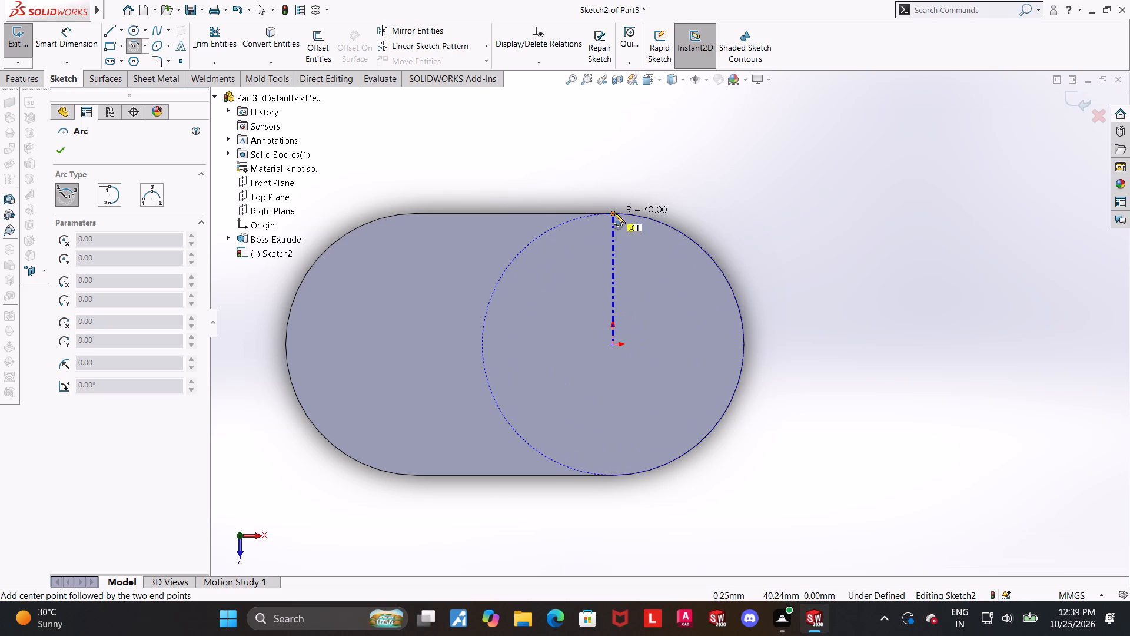
{"action": "left_click", "coordinate": [614, 213]}
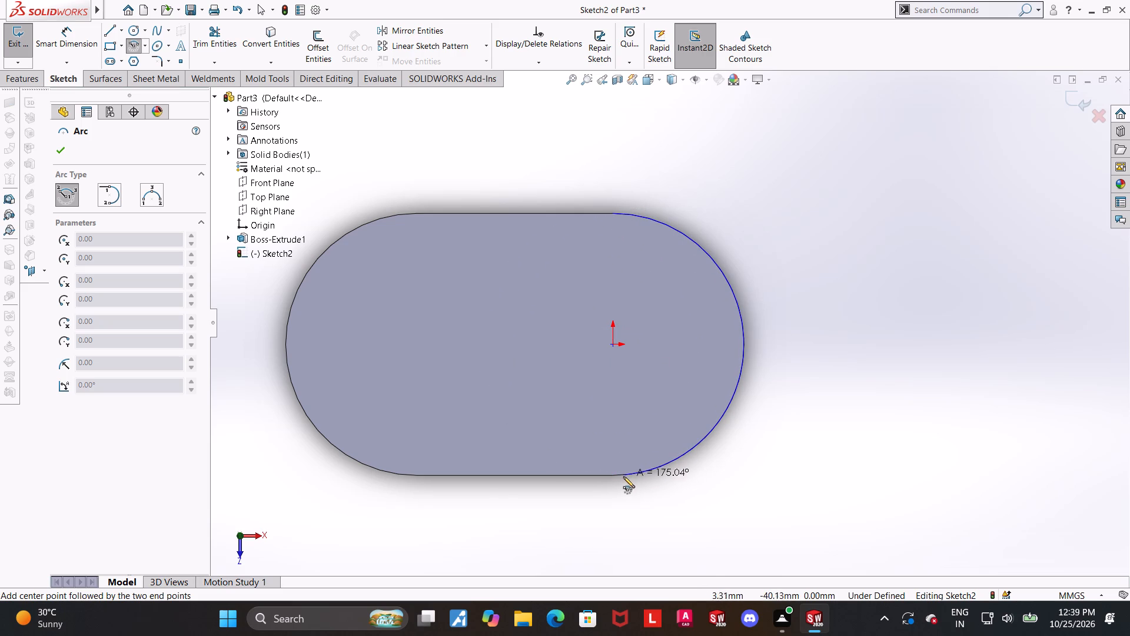
{"action": "left_click", "coordinate": [614, 475]}
{"action": "key", "text": "Escape"}
{"action": "key", "text": "Escape"}
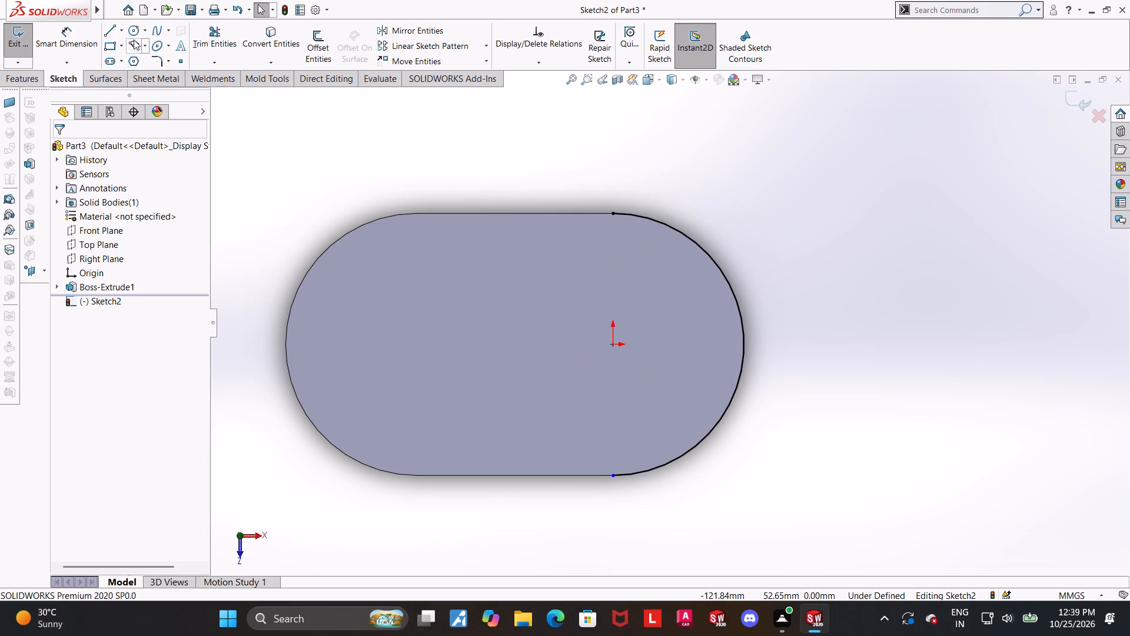
Close the 40 mm radius arc with a straight vertical line between its two endpoints and exit the sketch.
{"action": "left_click", "coordinate": [112, 36]}
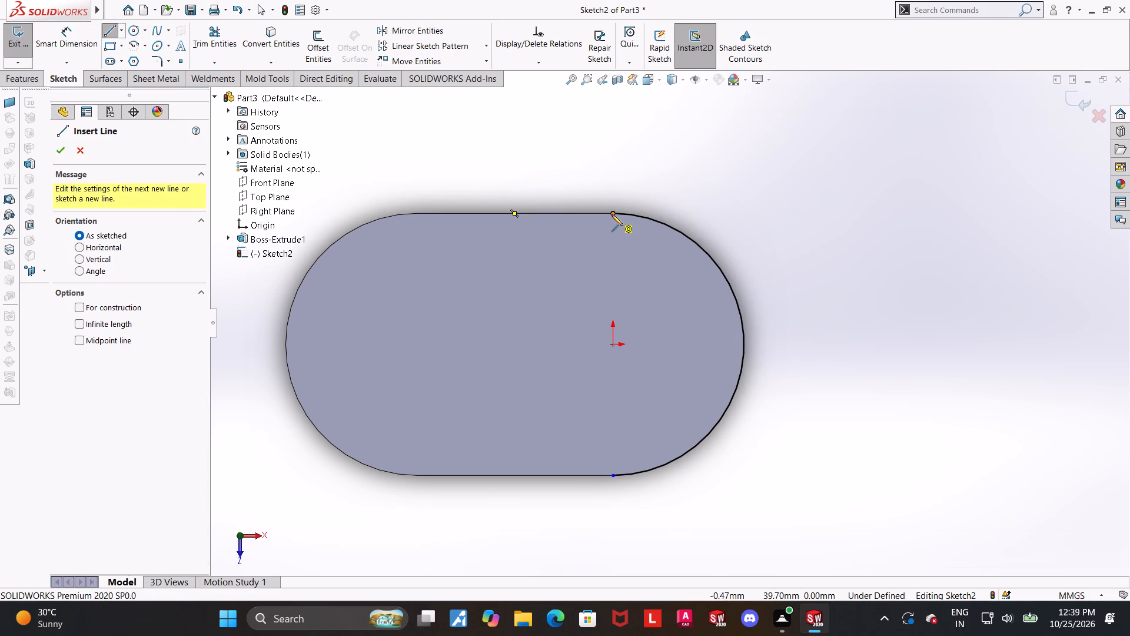
{"action": "left_click", "coordinate": [611, 214]}
{"action": "left_click", "coordinate": [610, 477]}
{"action": "key", "text": "Escape"}
{"action": "key", "text": "Escape"}
{"action": "key", "text": "Escape"}
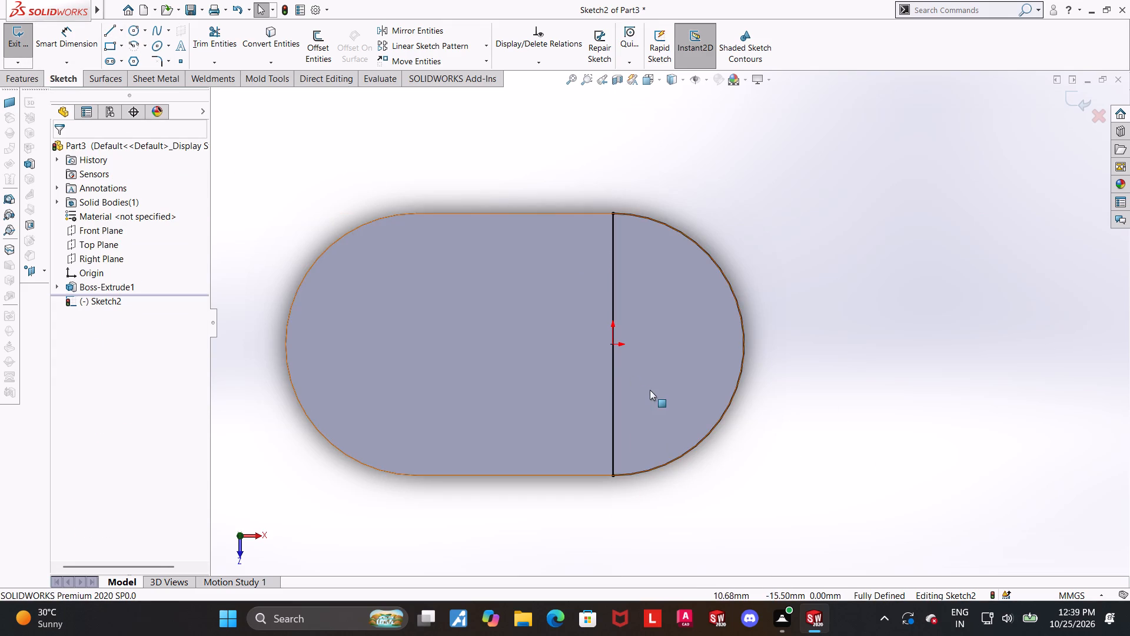
{"action": "scroll", "coordinate": [650, 390], "scroll_direction": "up", "scroll_amount": 1}
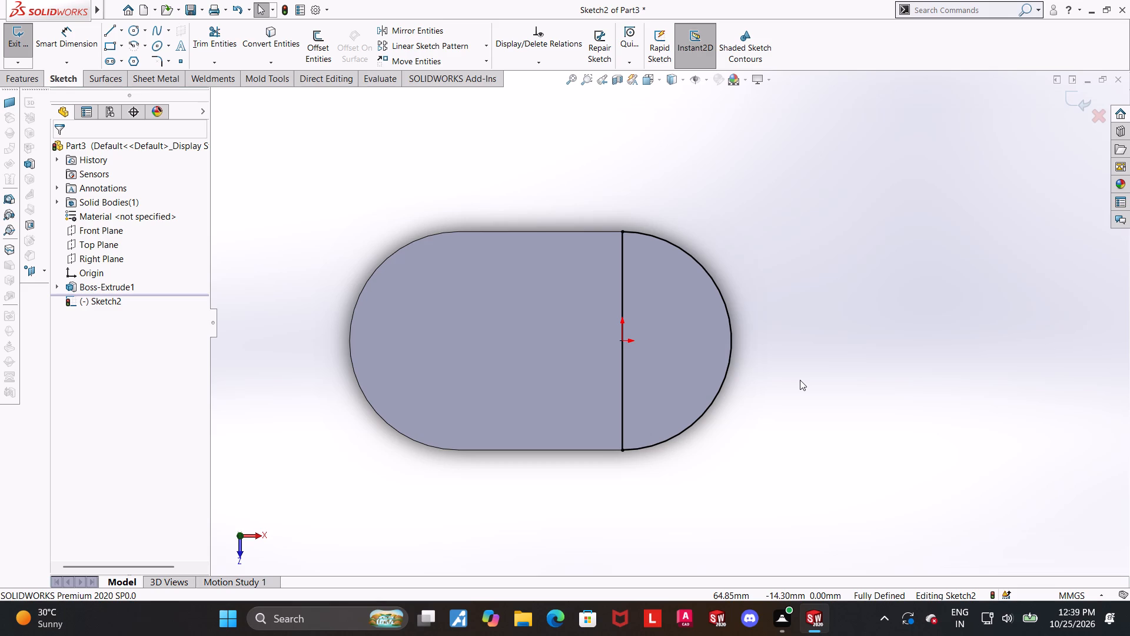
{"action": "scroll", "coordinate": [798, 382], "scroll_direction": "down", "scroll_amount": 1}
{"action": "scroll", "coordinate": [796, 379], "scroll_direction": "up", "scroll_amount": 1}
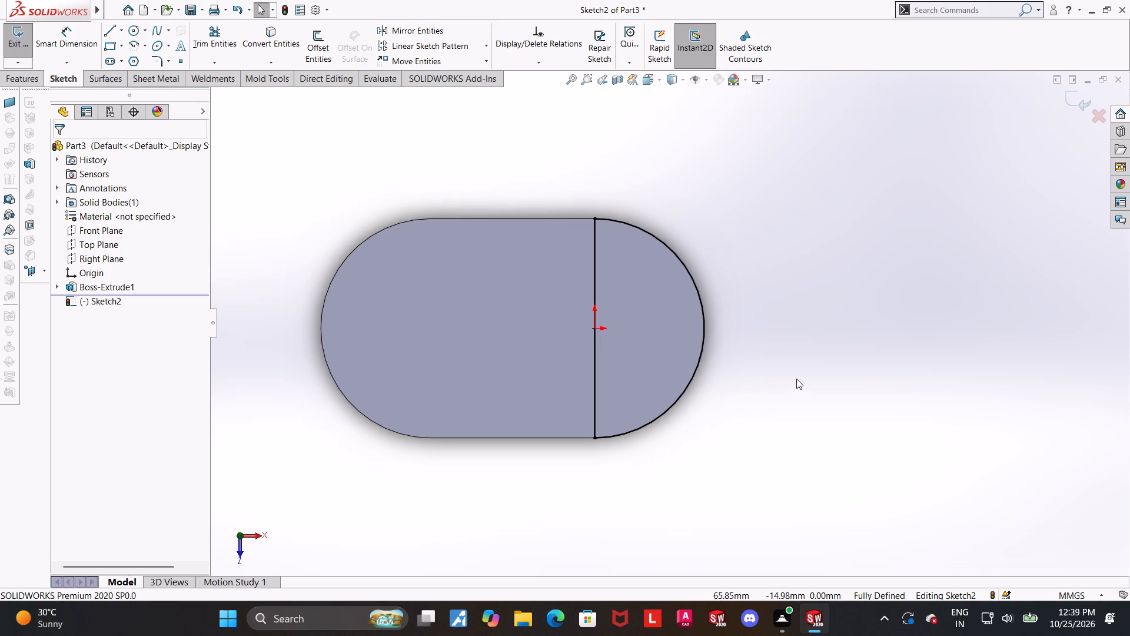
{"action": "left_click", "coordinate": [778, 360]}
{"action": "middle_click_drag", "start_coordinate": [786, 390], "coordinate": [797, 285]}
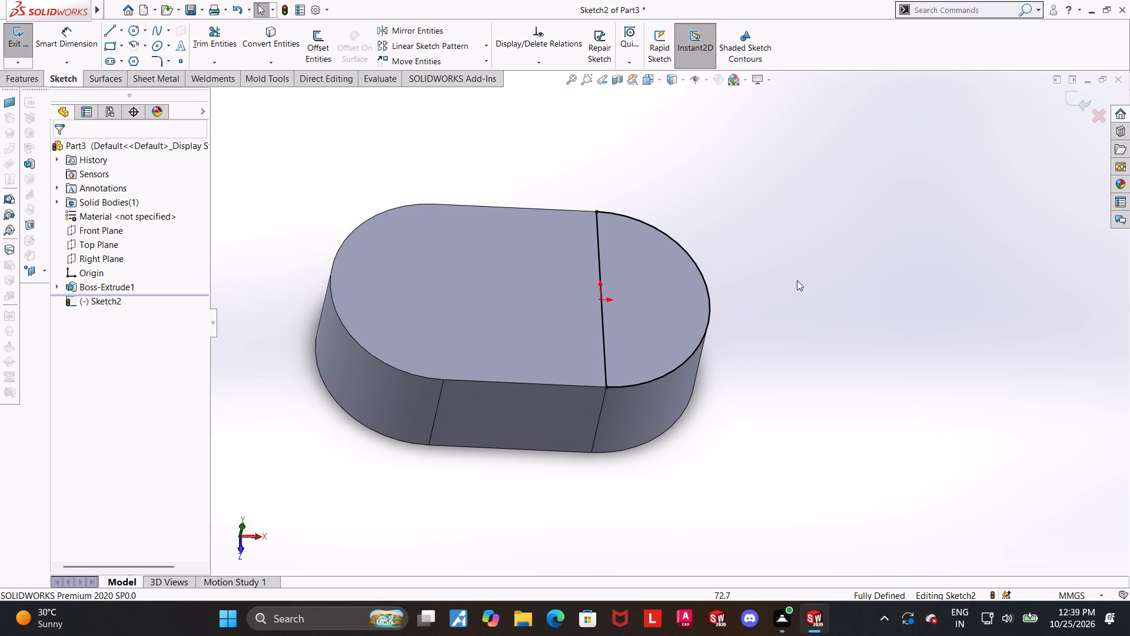
{"action": "middle_click_drag", "start_coordinate": [785, 310], "coordinate": [782, 266]}
{"action": "scroll", "coordinate": [782, 274], "scroll_direction": "up", "scroll_amount": 1}
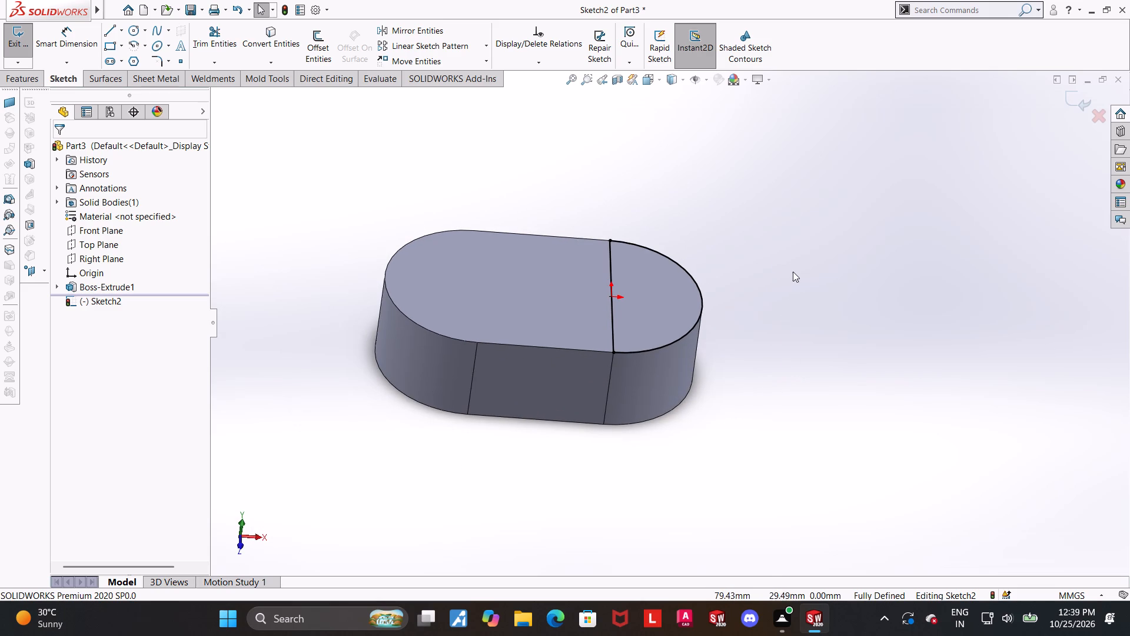
{"action": "middle_click_drag", "start_coordinate": [790, 270], "coordinate": [788, 253]}
{"action": "scroll", "coordinate": [788, 253], "scroll_direction": "up", "scroll_amount": 1}
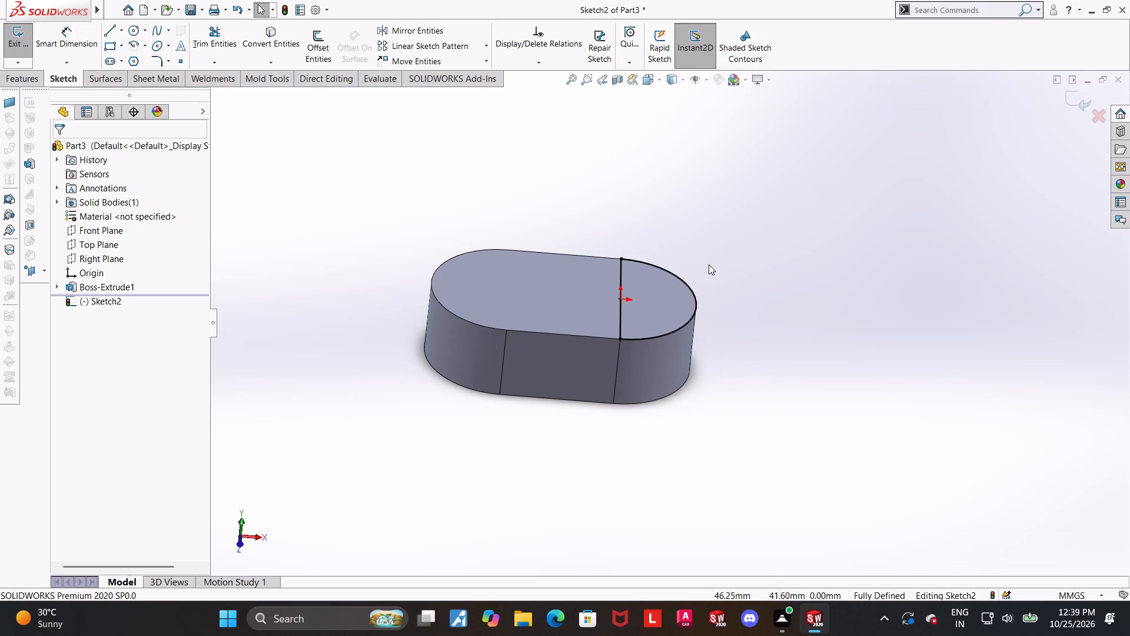
{"action": "scroll", "coordinate": [707, 264], "scroll_direction": "down", "scroll_amount": 1}
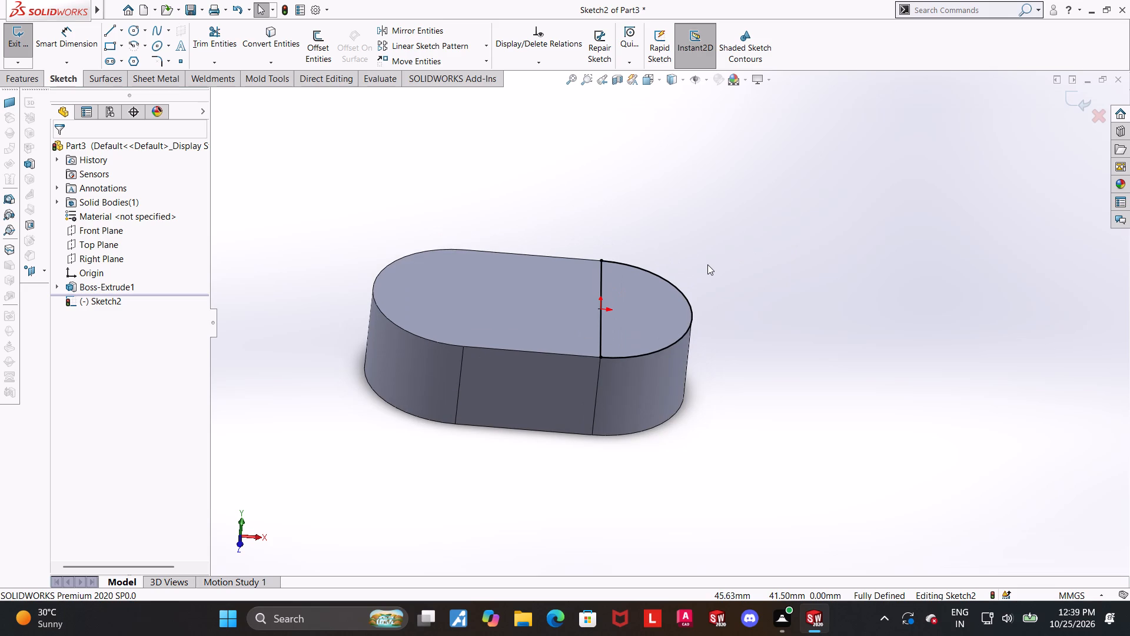
{"action": "middle_click_drag", "start_coordinate": [705, 263], "coordinate": [706, 219]}
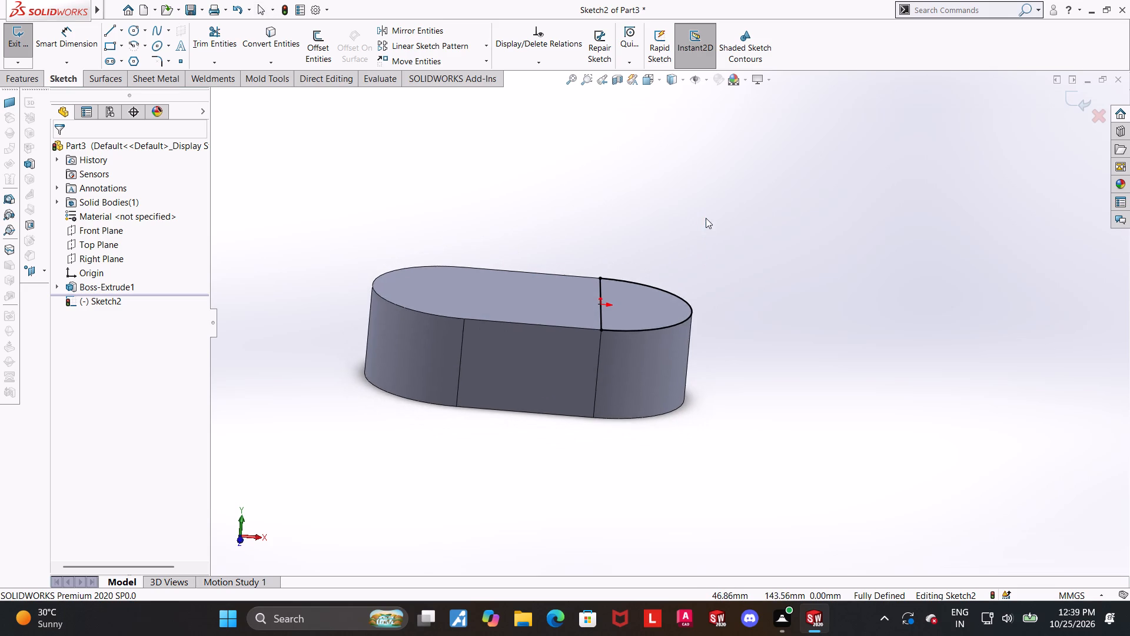
{"action": "scroll", "coordinate": [649, 307], "scroll_direction": "up", "scroll_amount": 1}
{"action": "middle_click_drag", "start_coordinate": [660, 298], "coordinate": [687, 317]}
{"action": "left_click", "coordinate": [1079, 91]}
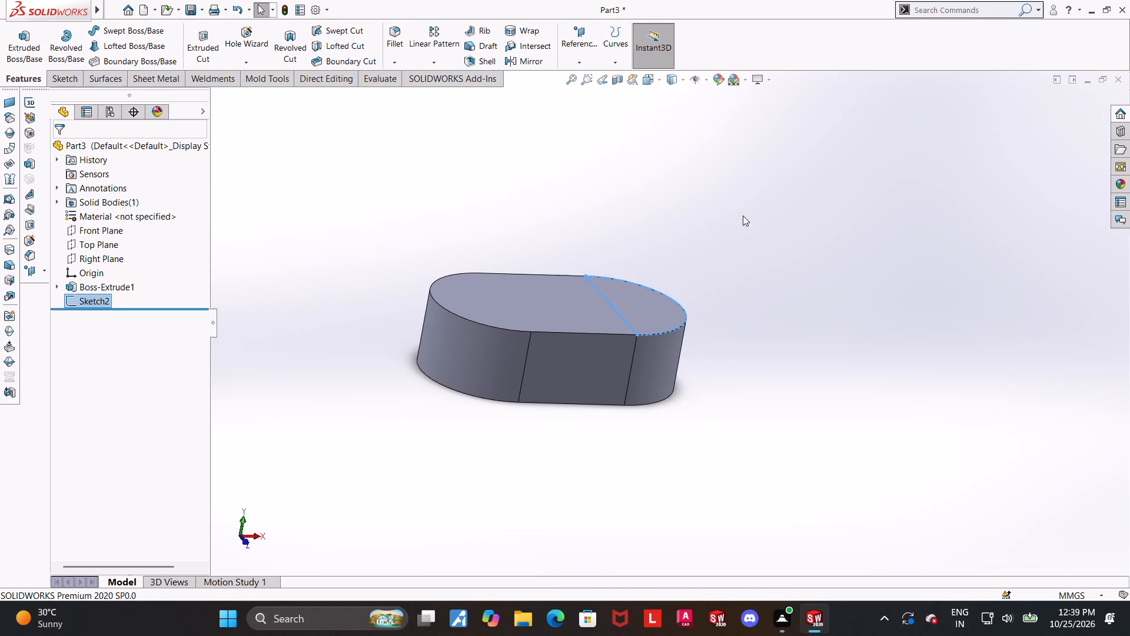
Extrude the half-round sketch upward as a boss with a blind depth of 30 mm, merged with the base.
{"action": "scroll", "coordinate": [716, 227], "scroll_direction": "down", "scroll_amount": 2}
{"action": "left_click", "coordinate": [16, 31]}
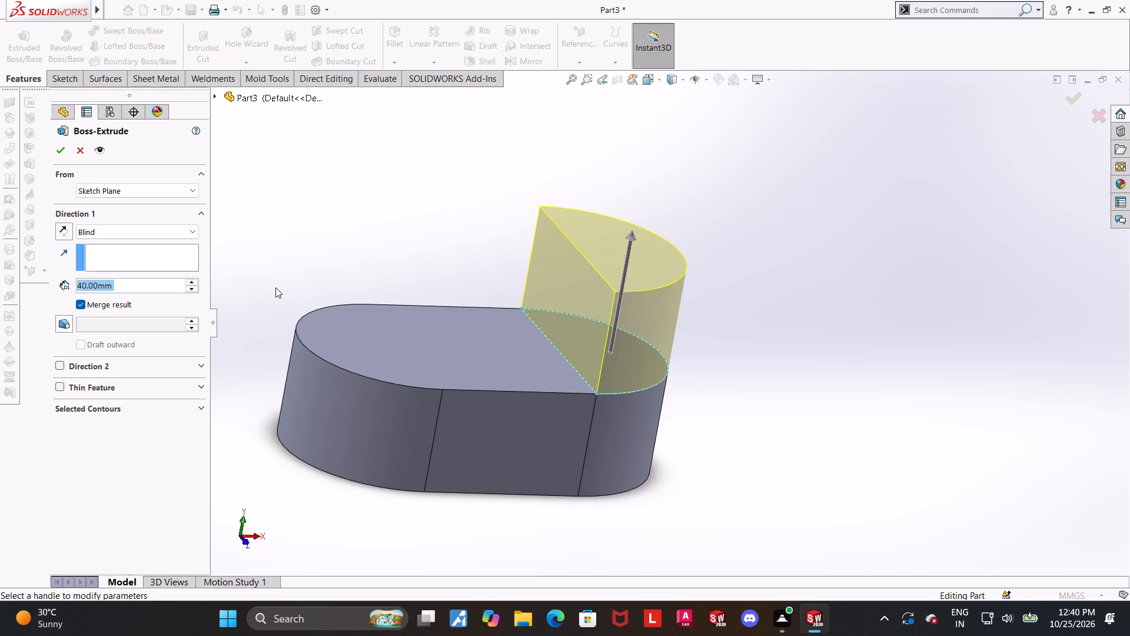
{"action": "key", "text": "4"}
{"action": "key", "text": "BackSpace"}
{"action": "type", "text": "30"}
{"action": "key", "text": "Return"}
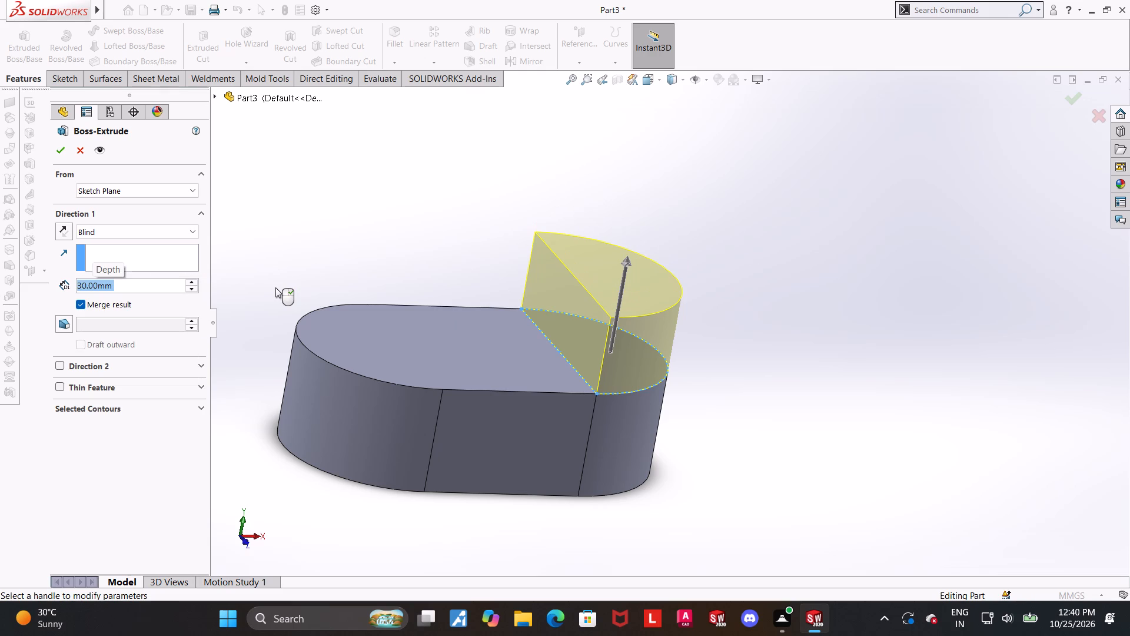
{"action": "middle_click_drag", "start_coordinate": [456, 345], "coordinate": [463, 343]}
{"action": "middle_click_drag", "start_coordinate": [463, 343], "coordinate": [499, 392]}
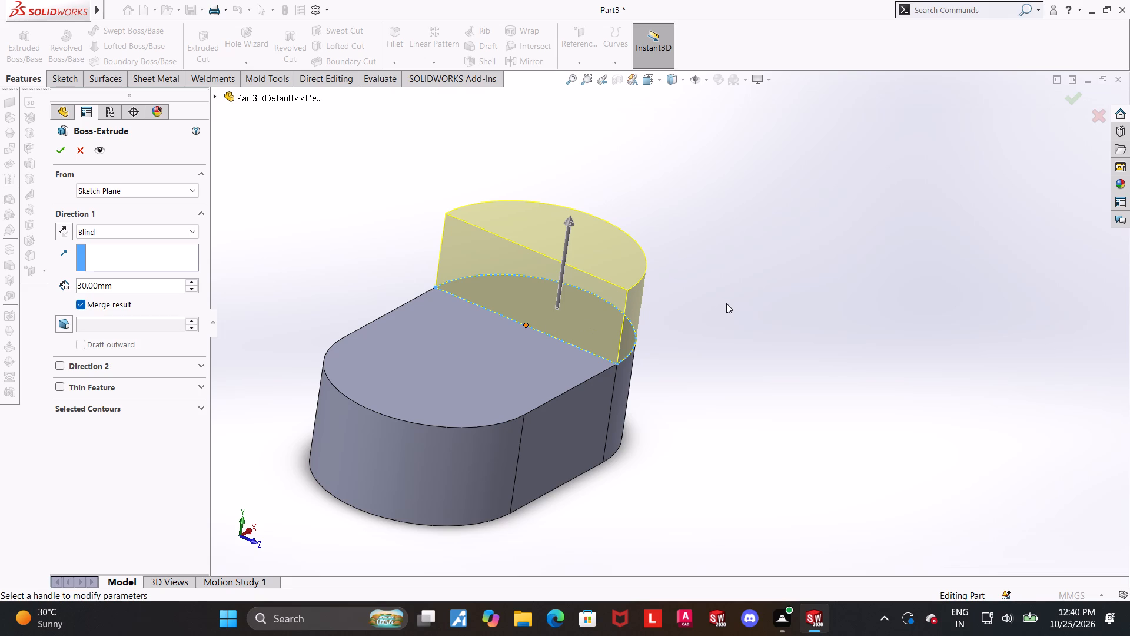
{"action": "scroll", "coordinate": [596, 313], "scroll_direction": "down", "scroll_amount": 1}
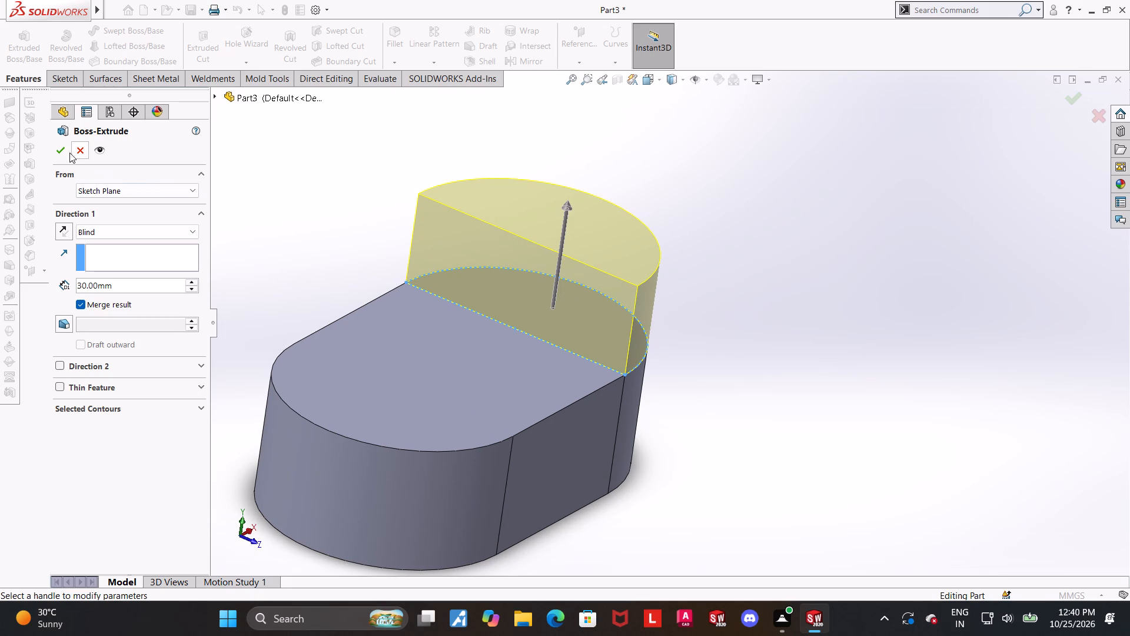
{"action": "left_click", "coordinate": [54, 149]}
Reopen the half-round boss's sketch, check its profile in the Top view, and close it.
{"action": "left_click", "coordinate": [756, 318]}
{"action": "middle_click_drag", "start_coordinate": [792, 299], "coordinate": [749, 304]}
{"action": "scroll", "coordinate": [770, 304], "scroll_direction": "up", "scroll_amount": 3}
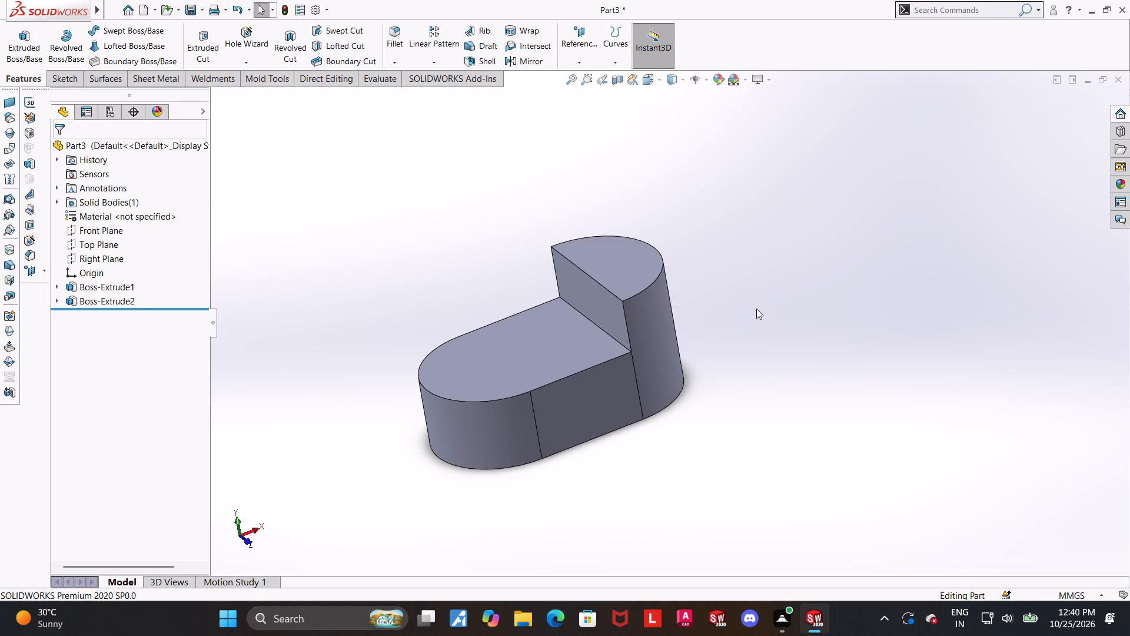
{"action": "middle_click", "coordinate": [759, 311]}
{"action": "left_click", "coordinate": [736, 229]}
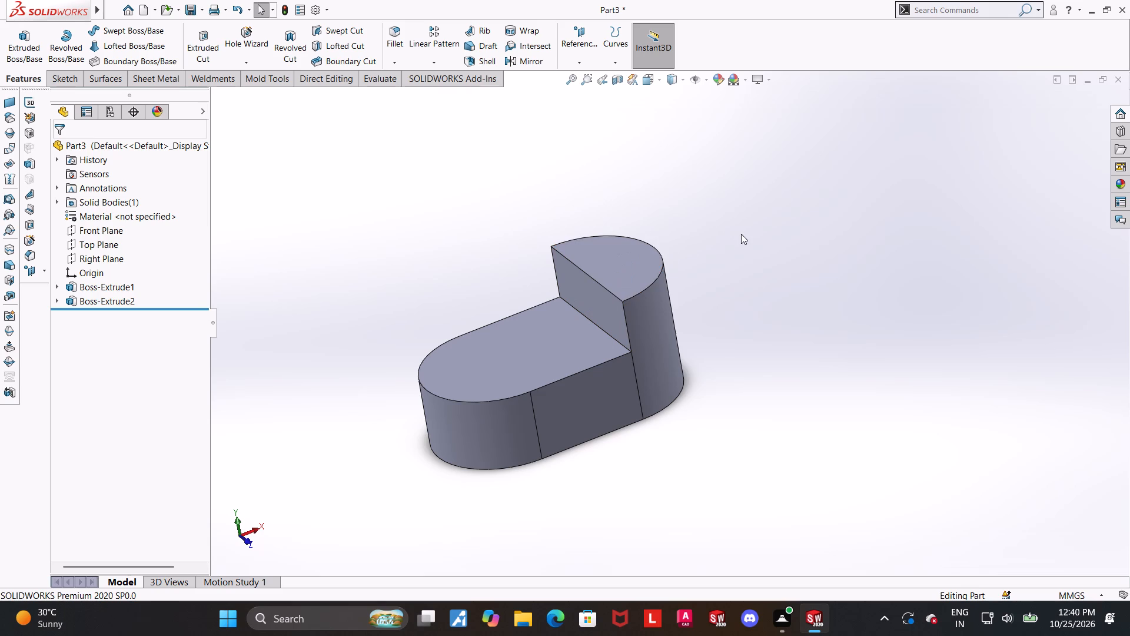
{"action": "middle_click", "coordinate": [729, 241]}
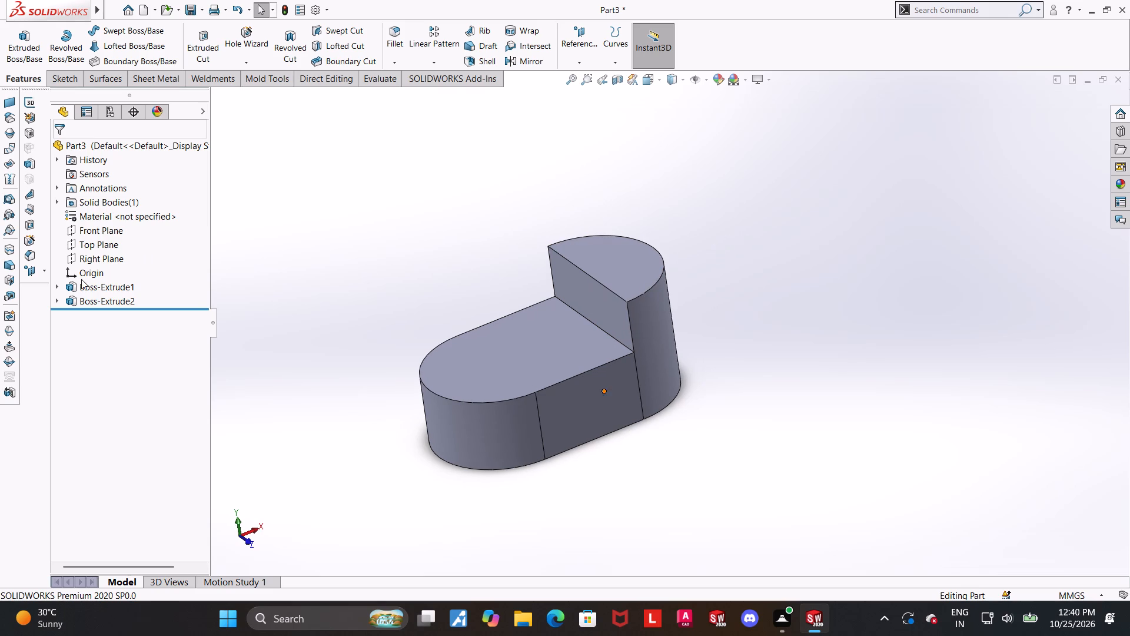
{"action": "left_click", "coordinate": [52, 302]}
{"action": "left_click", "coordinate": [51, 296]}
{"action": "left_click", "coordinate": [58, 299]}
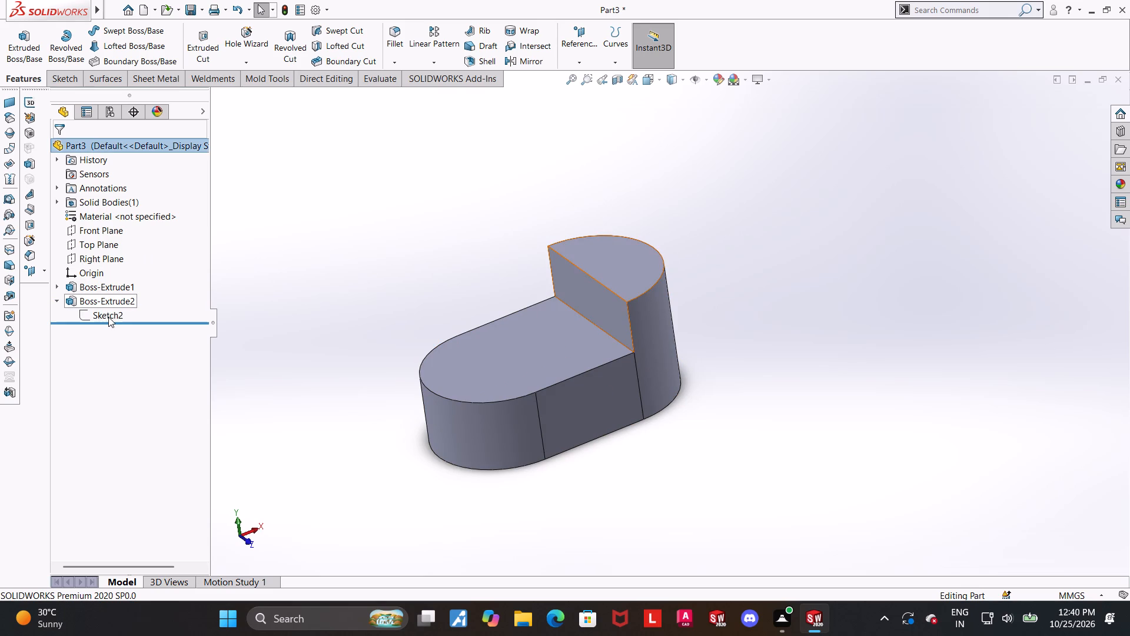
{"action": "left_click", "coordinate": [108, 317]}
{"action": "left_click", "coordinate": [121, 277]}
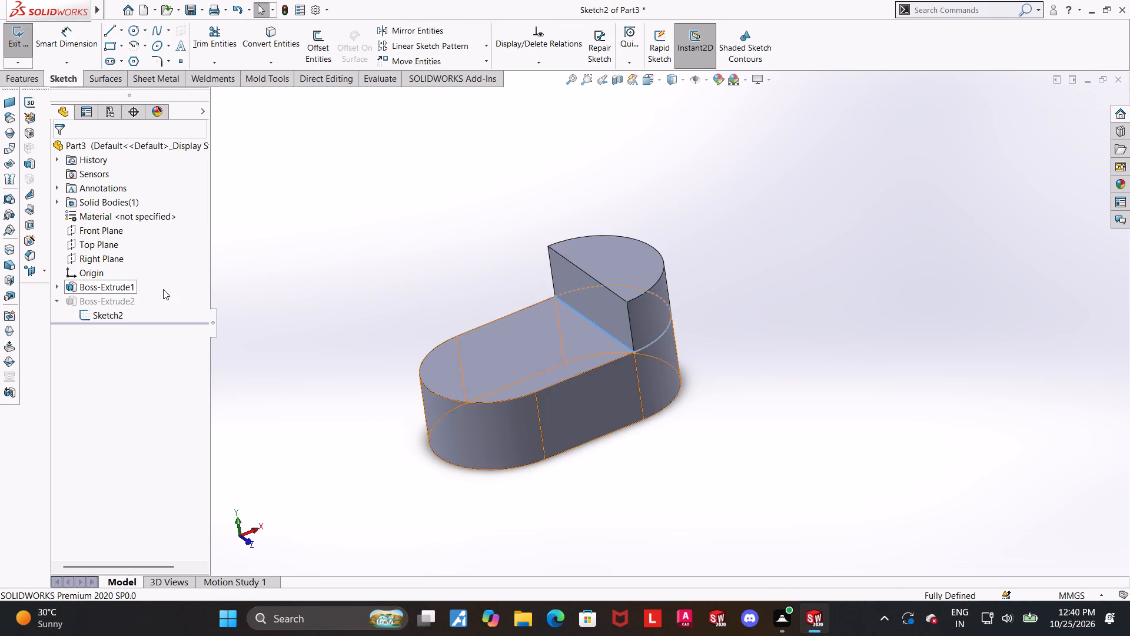
{"action": "middle_click_drag", "start_coordinate": [530, 289], "coordinate": [524, 376]}
{"action": "middle_click_drag", "start_coordinate": [607, 308], "coordinate": [632, 423]}
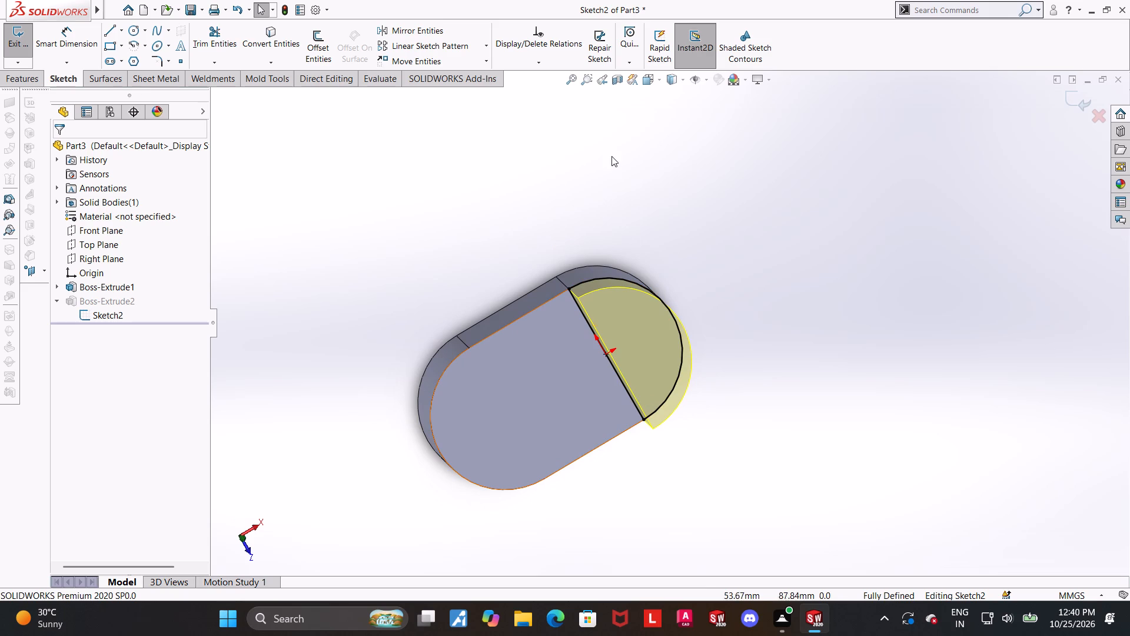
{"action": "left_click", "coordinate": [652, 80]}
{"action": "left_click", "coordinate": [577, 404]}
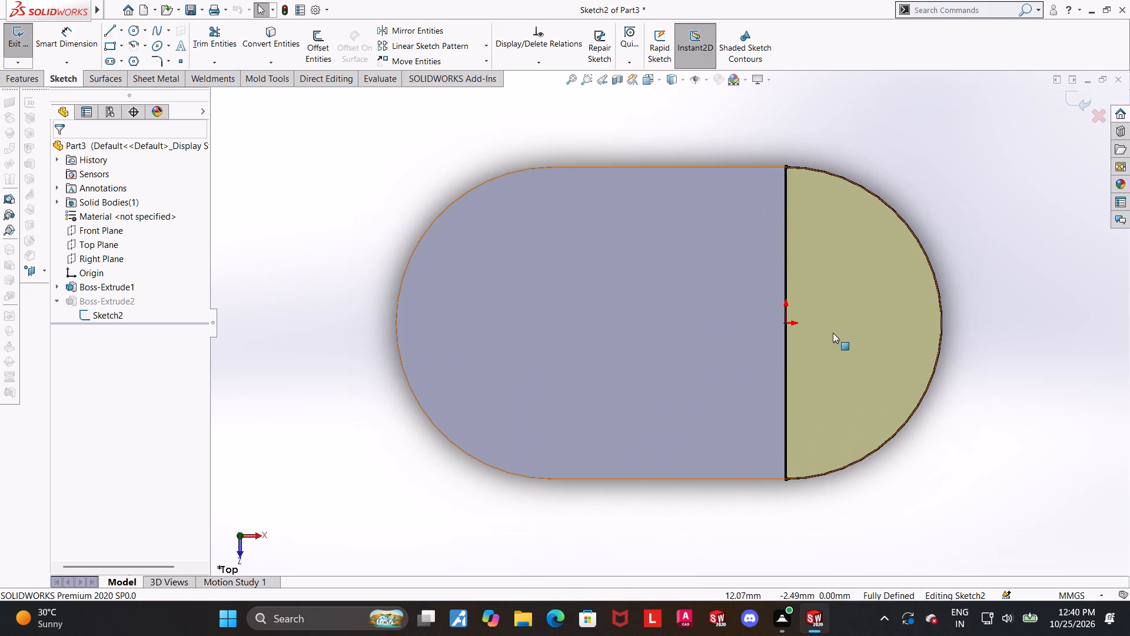
{"action": "left_click", "coordinate": [1079, 105]}
Examine the stepped part from several angles, including the raised half-round boss and the flat side faces.
{"action": "scroll", "coordinate": [1035, 175], "scroll_direction": "up", "scroll_amount": 3}
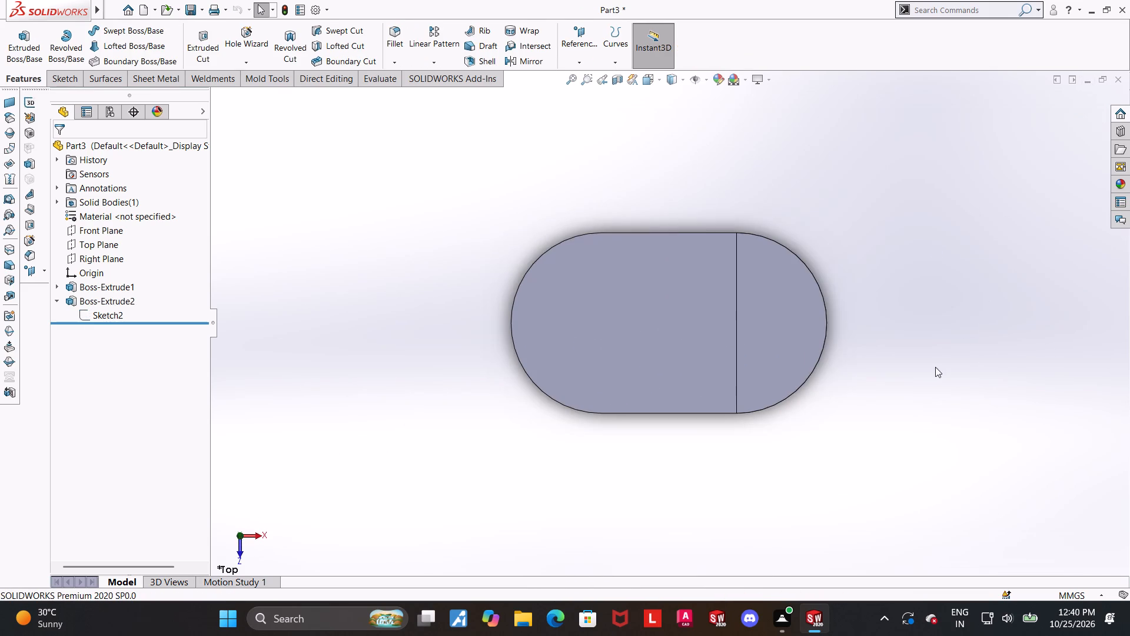
{"action": "middle_click_drag", "start_coordinate": [937, 287], "coordinate": [958, 138]}
{"action": "middle_click_drag", "start_coordinate": [886, 326], "coordinate": [979, 329]}
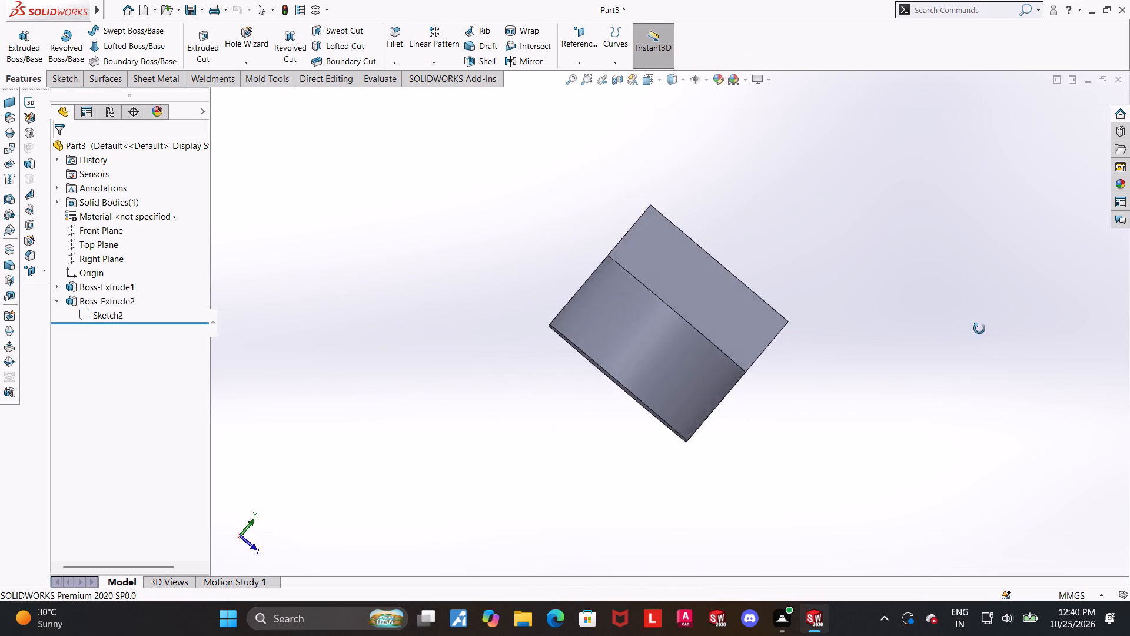
{"action": "middle_click_drag", "start_coordinate": [979, 329], "coordinate": [898, 323]}
{"action": "scroll", "coordinate": [790, 397], "scroll_direction": "up", "scroll_amount": 3}
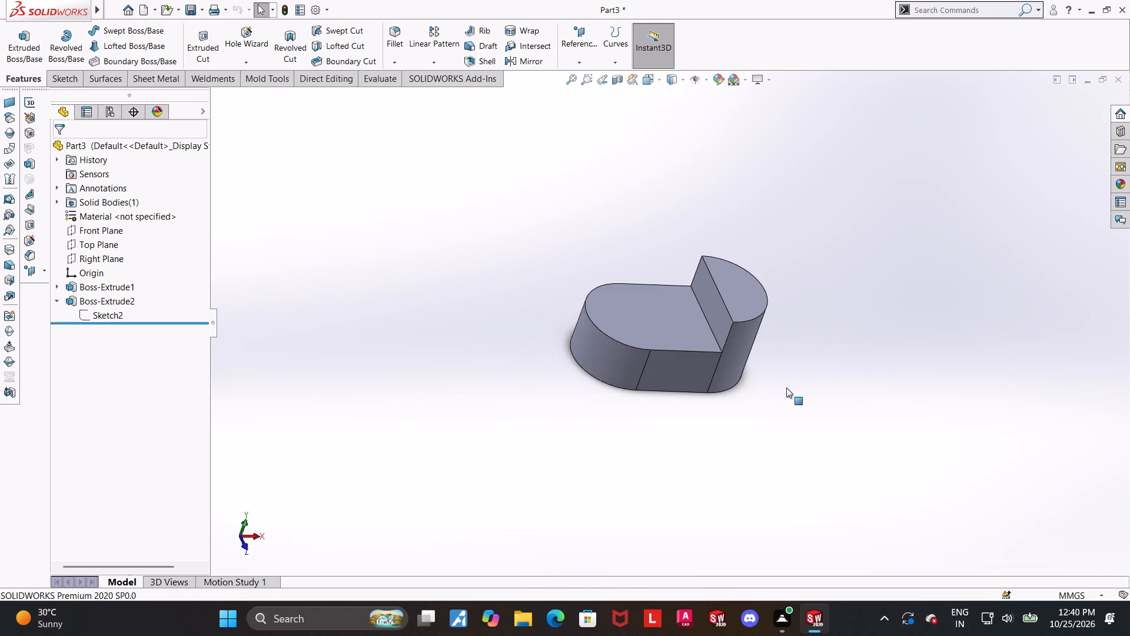
{"action": "middle_click_drag", "start_coordinate": [792, 390], "coordinate": [803, 408]}
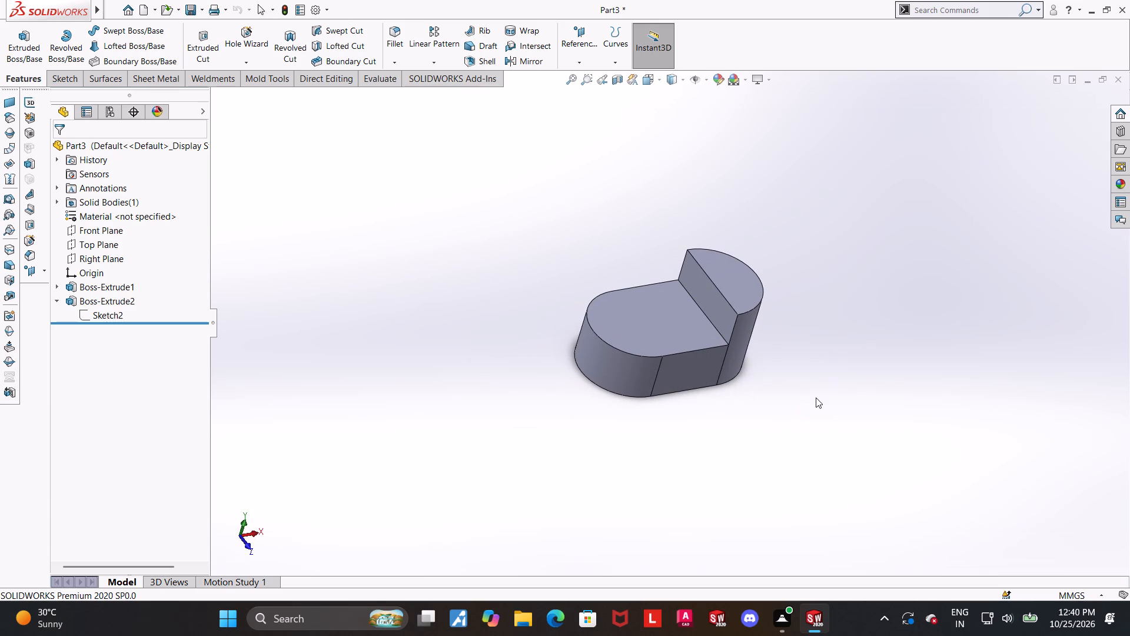
{"action": "scroll", "coordinate": [739, 318], "scroll_direction": "down", "scroll_amount": 2}
{"action": "middle_click_drag", "start_coordinate": [766, 329], "coordinate": [752, 304]}
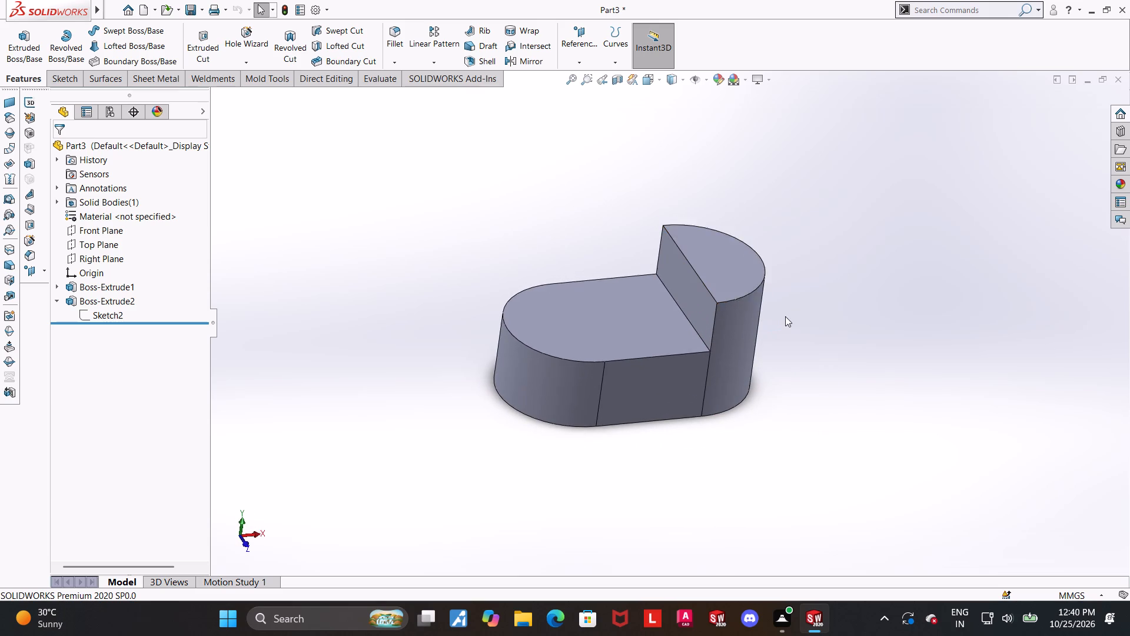
{"action": "scroll", "coordinate": [785, 316], "scroll_direction": "up", "scroll_amount": 1}
{"action": "middle_click_drag", "start_coordinate": [786, 304], "coordinate": [783, 271]}
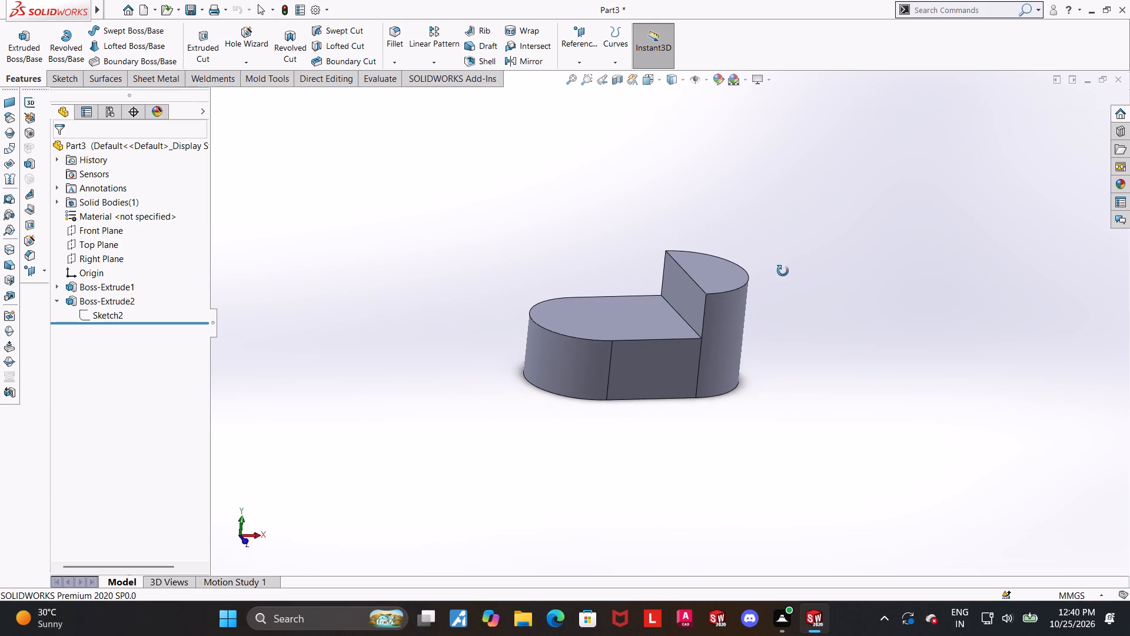
{"action": "middle_click_drag", "start_coordinate": [783, 271], "coordinate": [782, 286]}
{"action": "scroll", "coordinate": [643, 242], "scroll_direction": "down", "scroll_amount": 3}
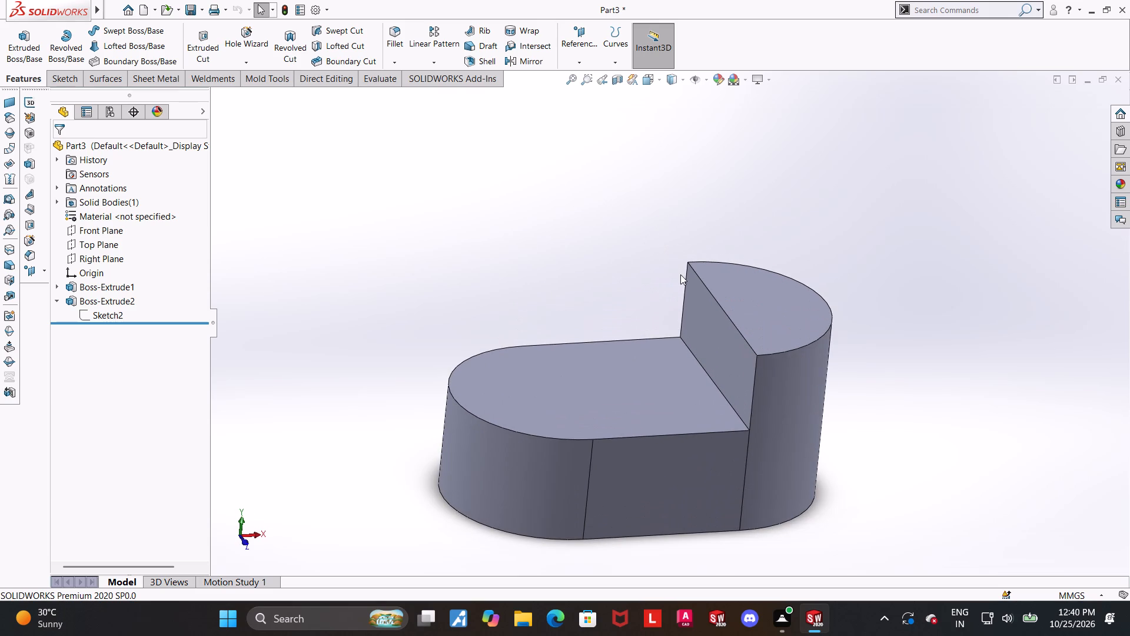
{"action": "middle_click_drag", "start_coordinate": [688, 357], "coordinate": [680, 317]}
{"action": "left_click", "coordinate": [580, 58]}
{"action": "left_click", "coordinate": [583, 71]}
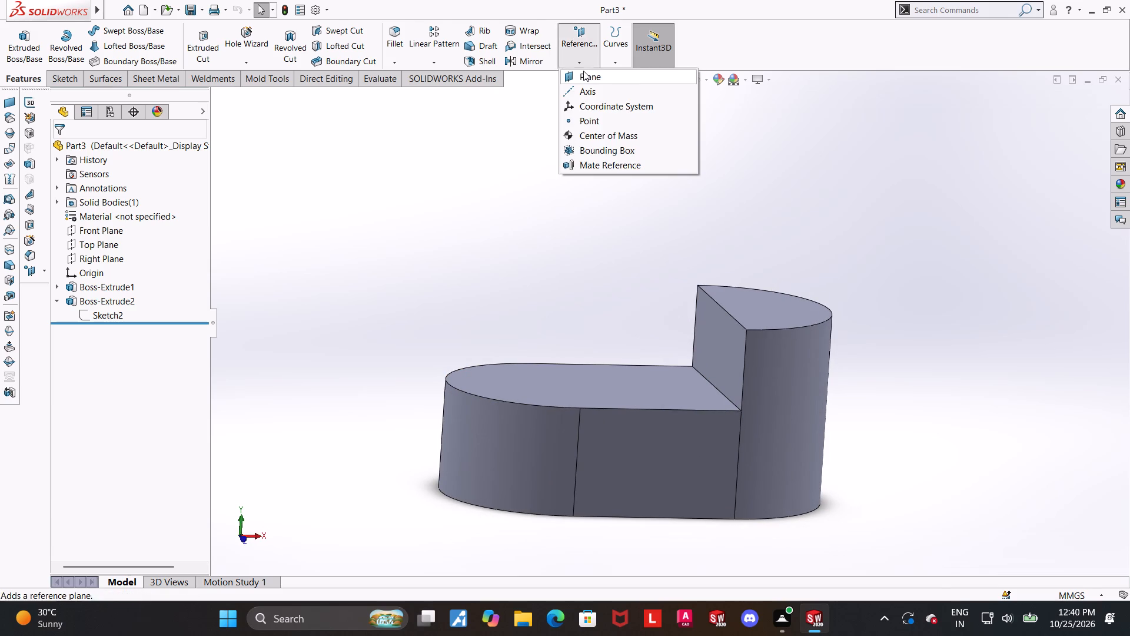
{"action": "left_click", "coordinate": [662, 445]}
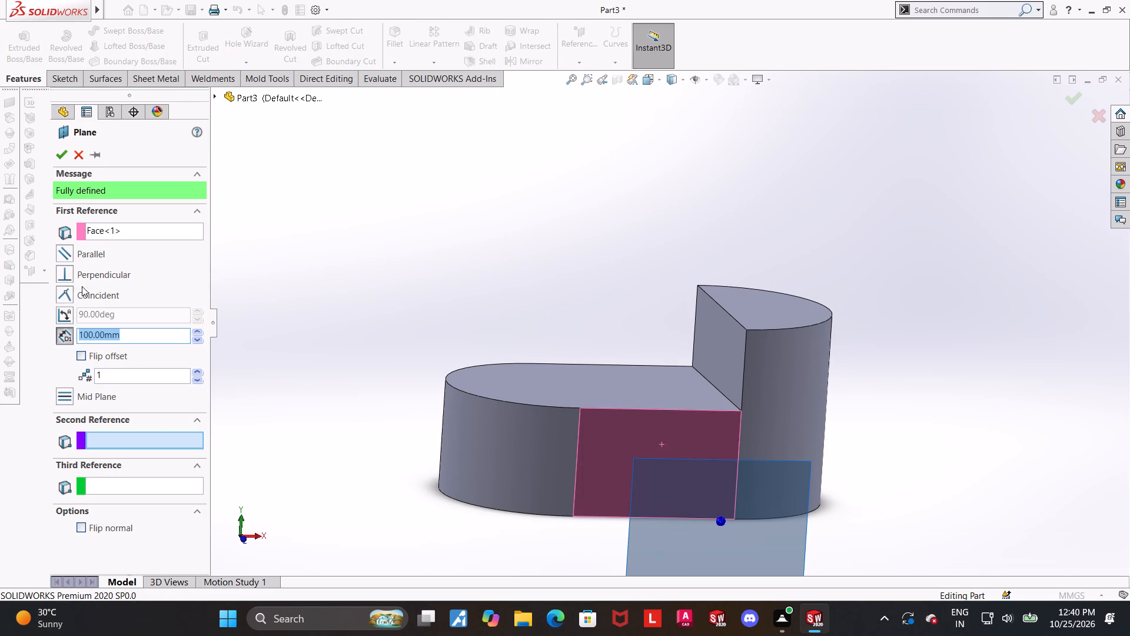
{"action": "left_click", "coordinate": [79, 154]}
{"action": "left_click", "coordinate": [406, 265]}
Sketch a corner rectangle about 31 mm wide and 13 mm high on the Right Plane, along the part's bottom edge around the origin.
{"action": "scroll", "coordinate": [793, 373], "scroll_direction": "up", "scroll_amount": 2}
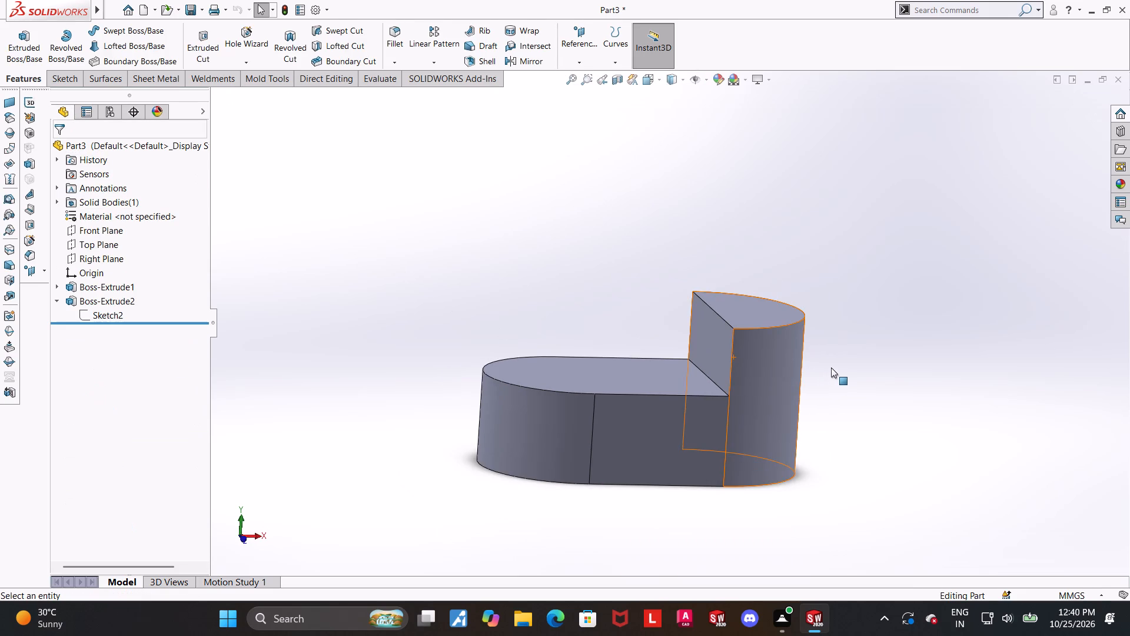
{"action": "middle_click_drag", "start_coordinate": [832, 367], "coordinate": [859, 408]}
{"action": "middle_click_drag", "start_coordinate": [694, 453], "coordinate": [742, 390]}
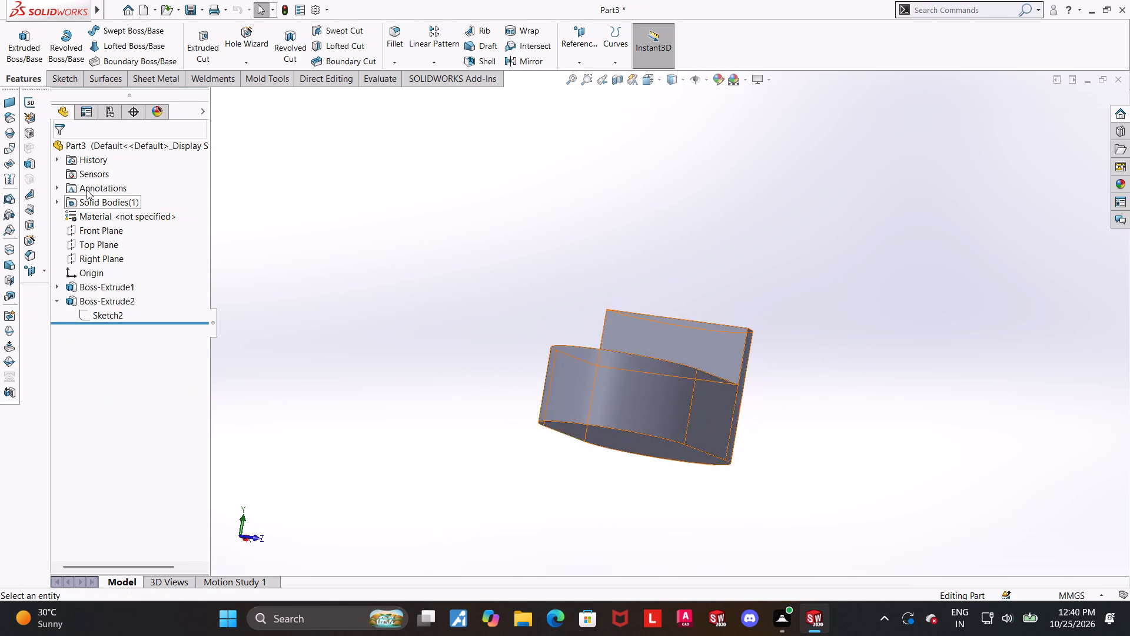
{"action": "left_click", "coordinate": [96, 254]}
{"action": "left_click", "coordinate": [104, 240]}
{"action": "left_click", "coordinate": [105, 324]}
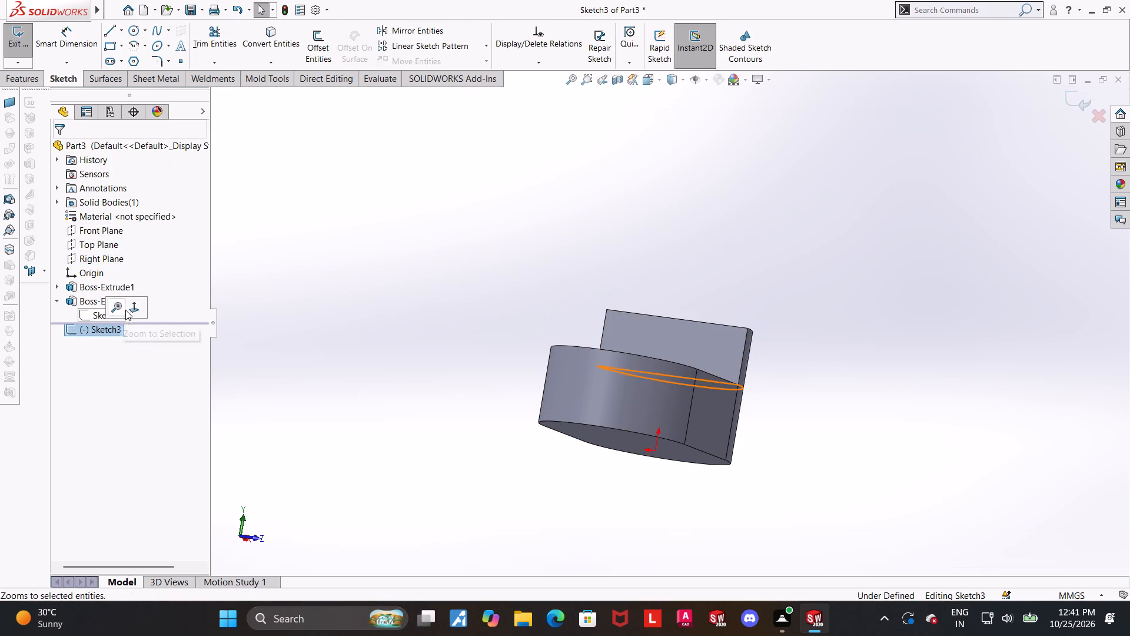
{"action": "left_click", "coordinate": [133, 310]}
{"action": "scroll", "coordinate": [402, 344], "scroll_direction": "up", "scroll_amount": 4}
{"action": "scroll", "coordinate": [894, 459], "scroll_direction": "down", "scroll_amount": 2}
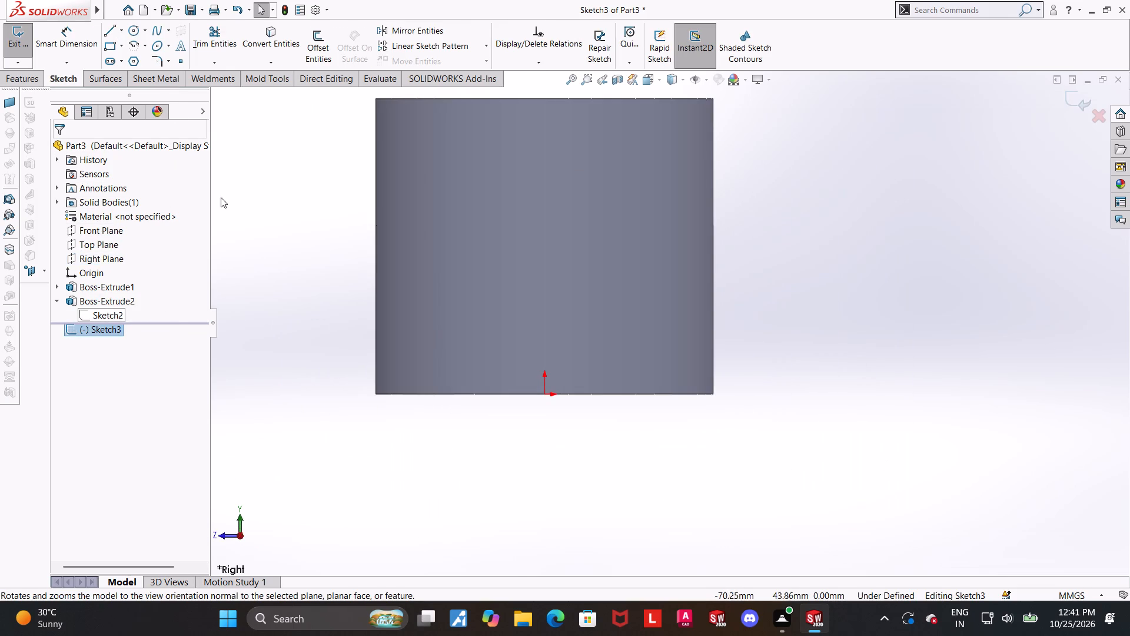
{"action": "left_click", "coordinate": [109, 44]}
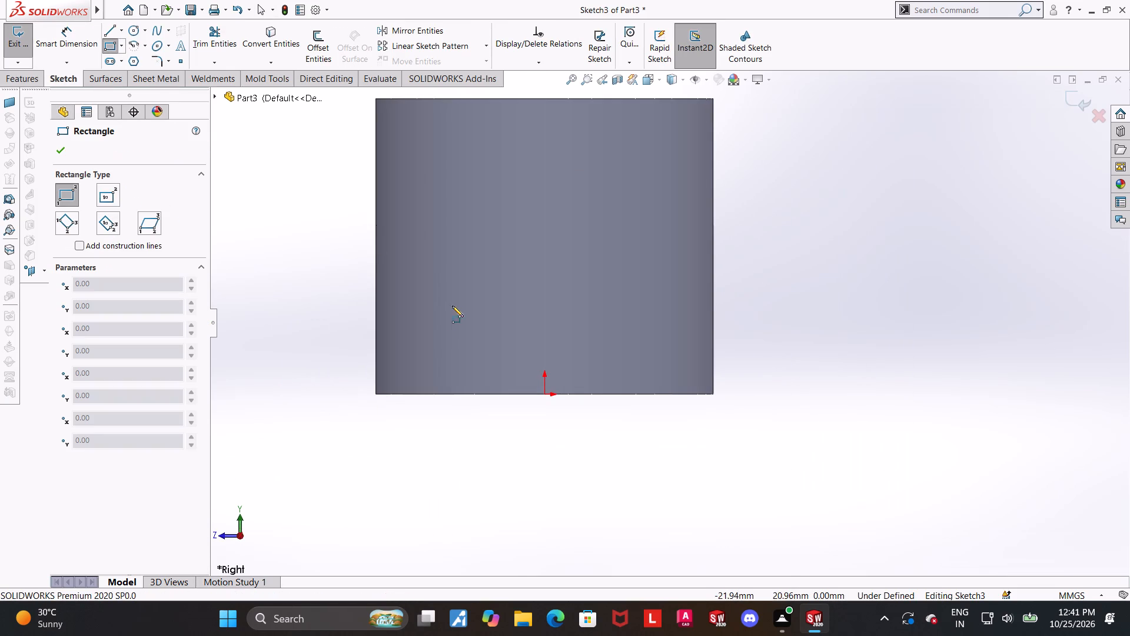
{"action": "left_click", "coordinate": [481, 396]}
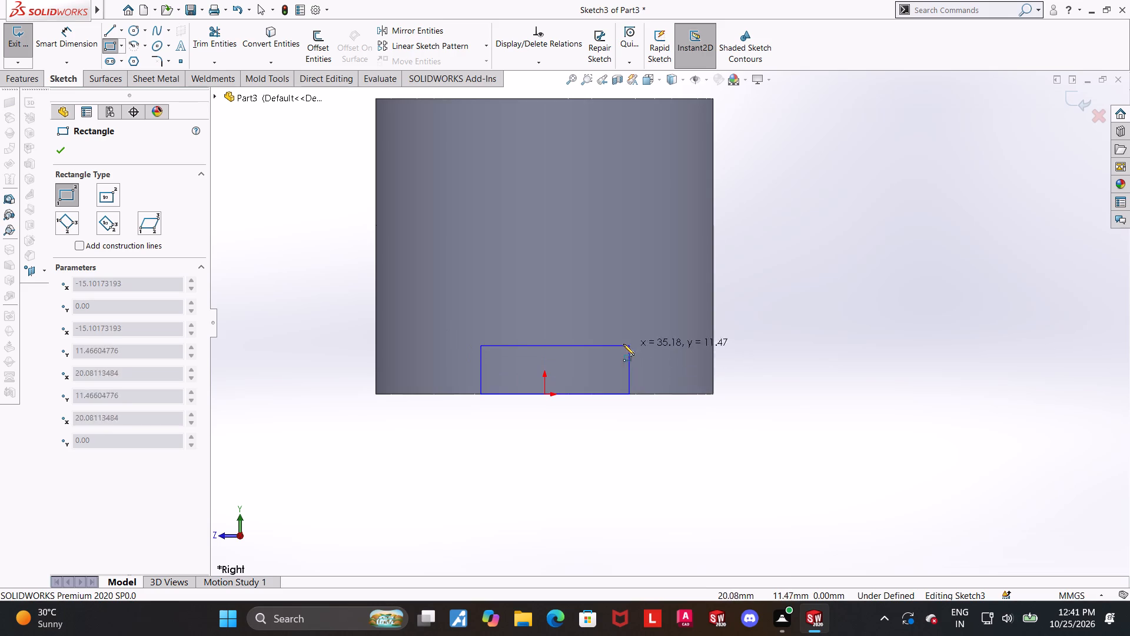
{"action": "left_click", "coordinate": [613, 340]}
{"action": "key", "text": "Escape"}
Dimension the rectangle's height between its top and bottom lines as 20 mm.
{"action": "left_click", "coordinate": [71, 35]}
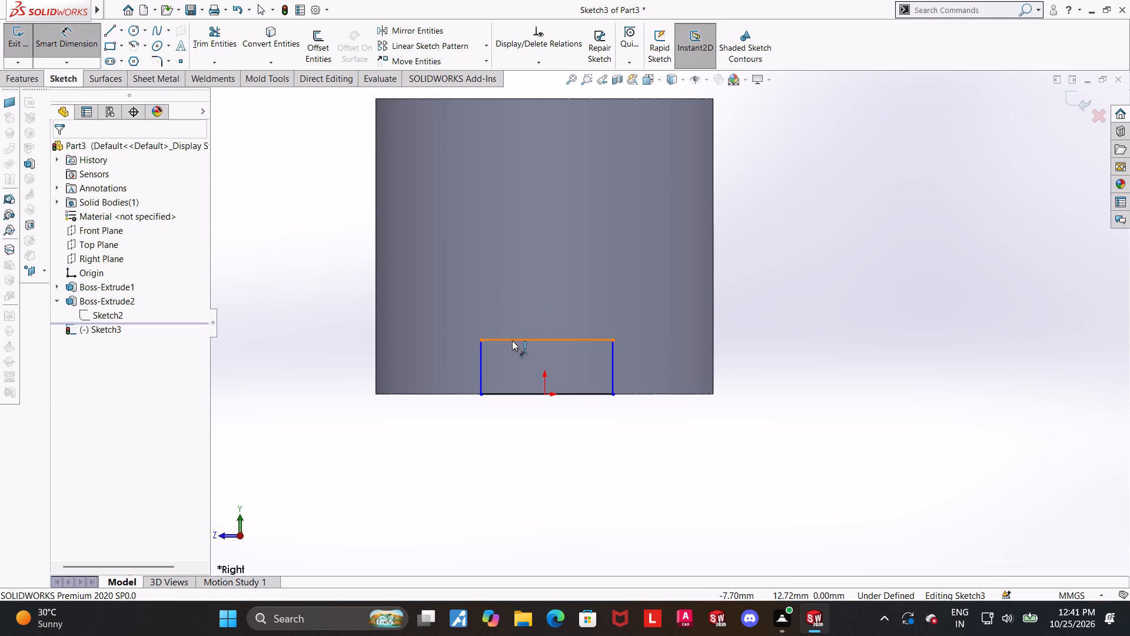
{"action": "left_click", "coordinate": [512, 340]}
{"action": "left_click", "coordinate": [514, 393]}
{"action": "left_click", "coordinate": [815, 393]}
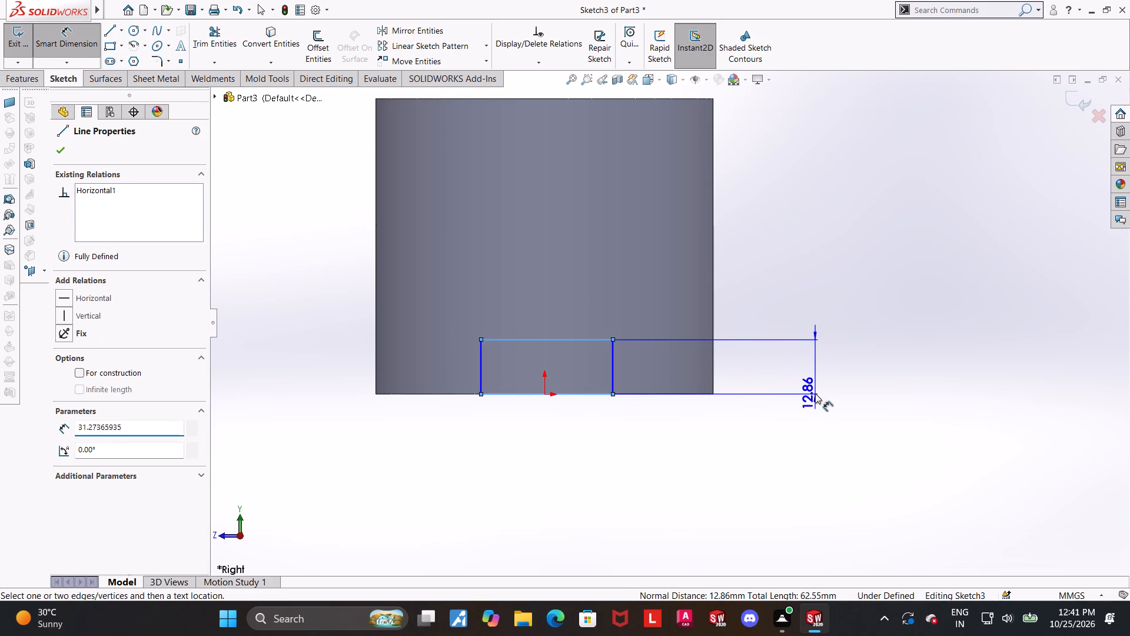
{"action": "type", "text": "20"}
{"action": "key", "text": "Return"}
{"action": "key", "text": "Escape"}
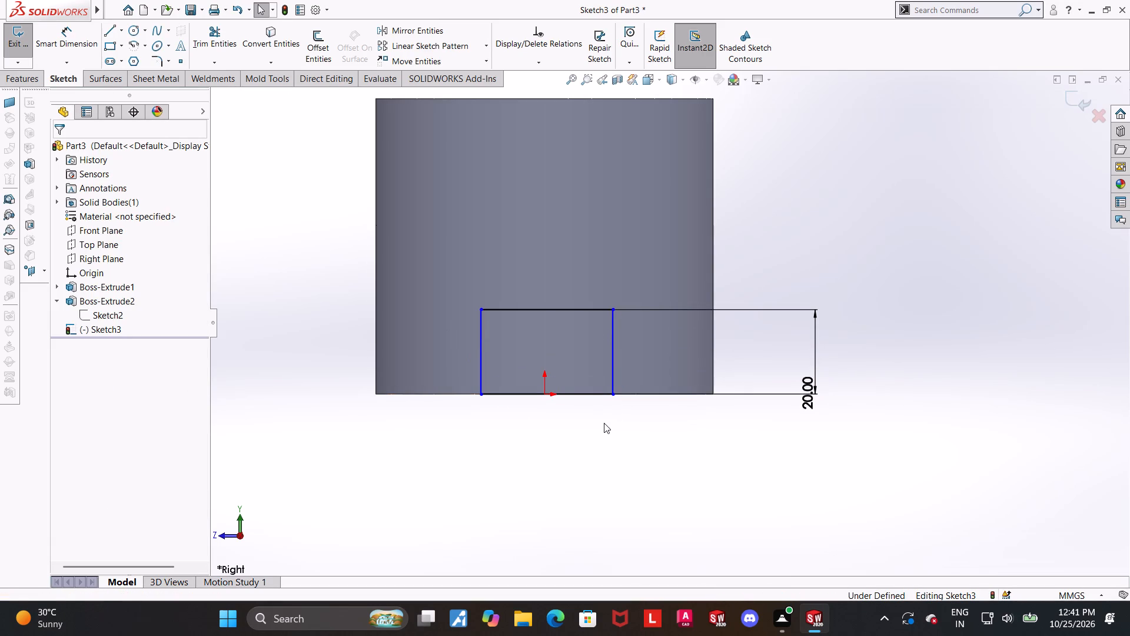
{"action": "left_click", "coordinate": [605, 425]}
Dimension the rectangle's top line with a width of 30 mm.
{"action": "left_click", "coordinate": [65, 47]}
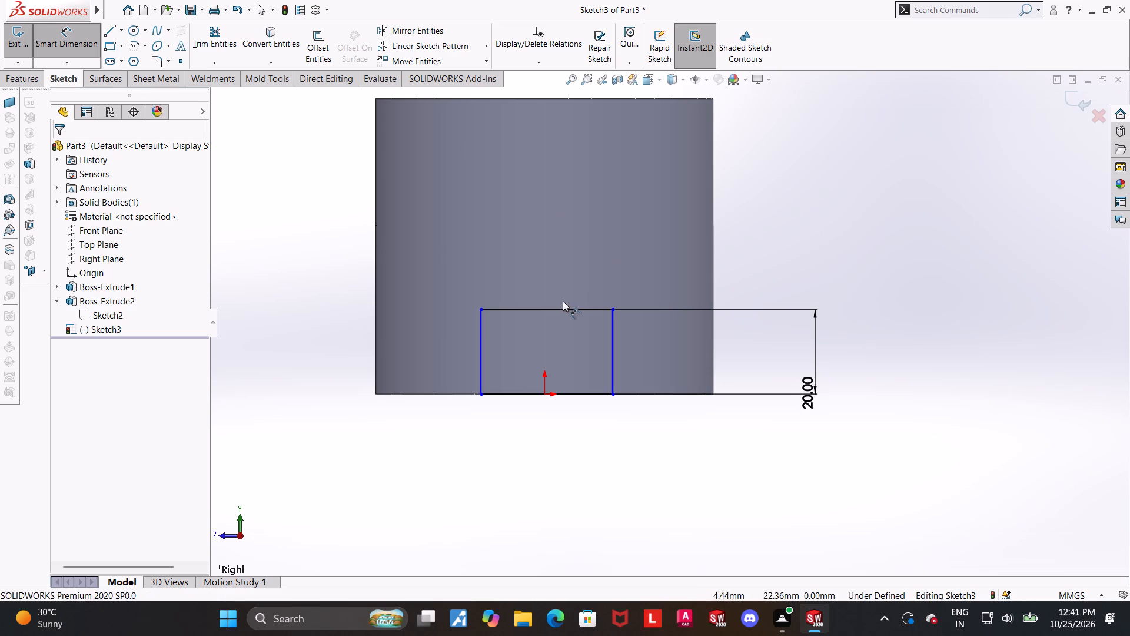
{"action": "left_click", "coordinate": [554, 308]}
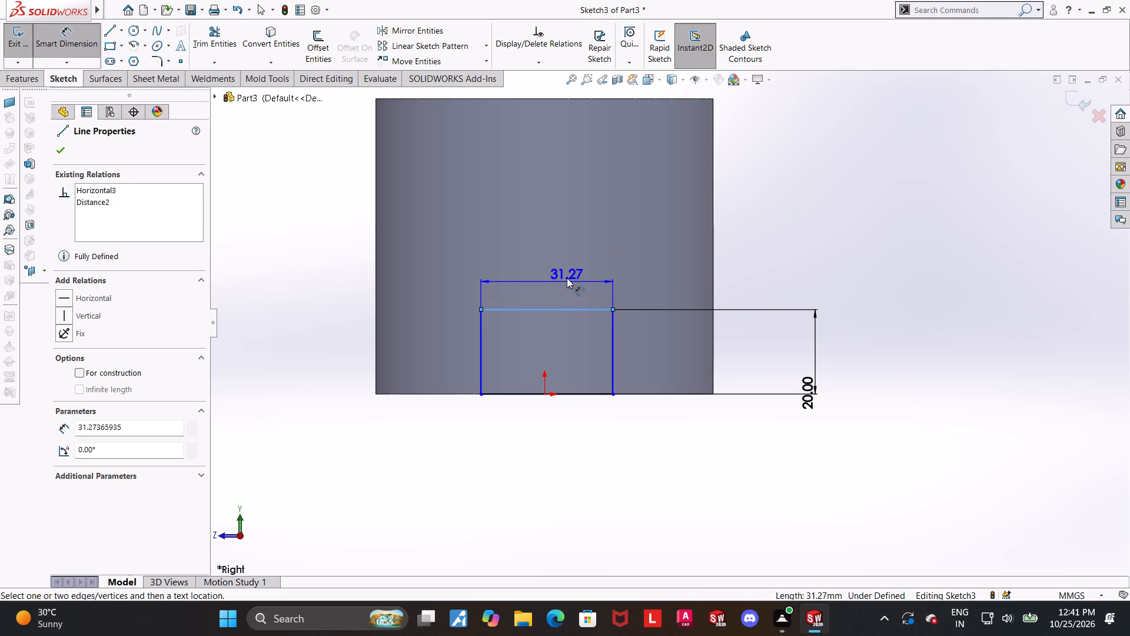
{"action": "left_click", "coordinate": [567, 274]}
{"action": "type", "text": "30"}
{"action": "key", "text": "Return"}
{"action": "key", "text": "Escape"}
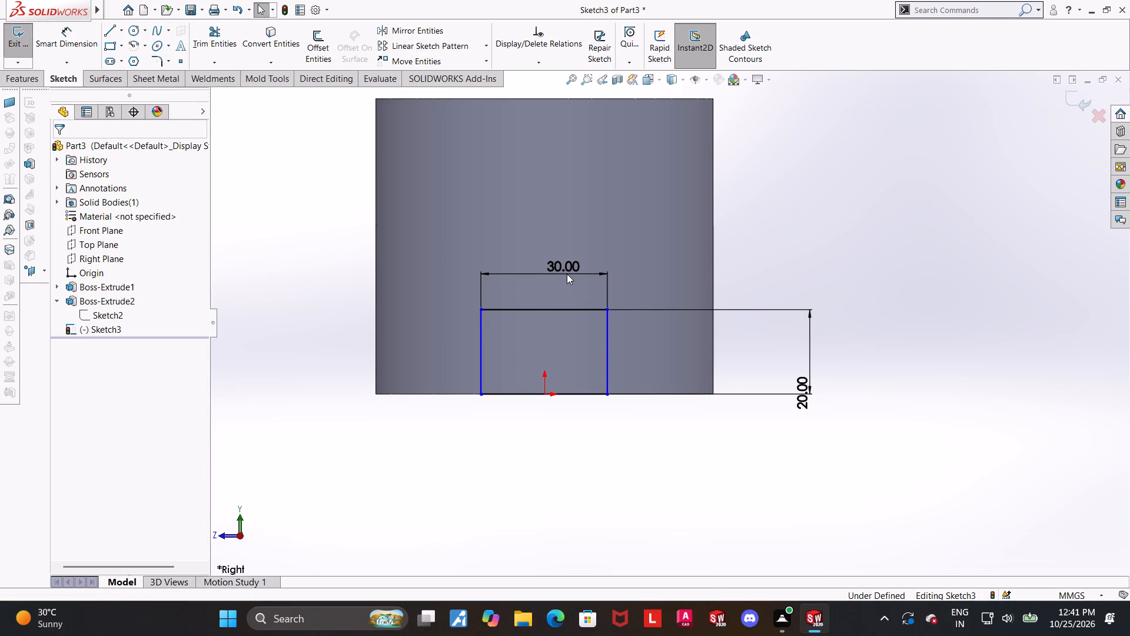
Centre the rectangle by adding a Vertical relation between its top line's midpoint and the origin, and exit the sketch.
{"action": "left_click", "coordinate": [542, 310]}
{"action": "left_click", "coordinate": [545, 396], "text": "ctrl"}
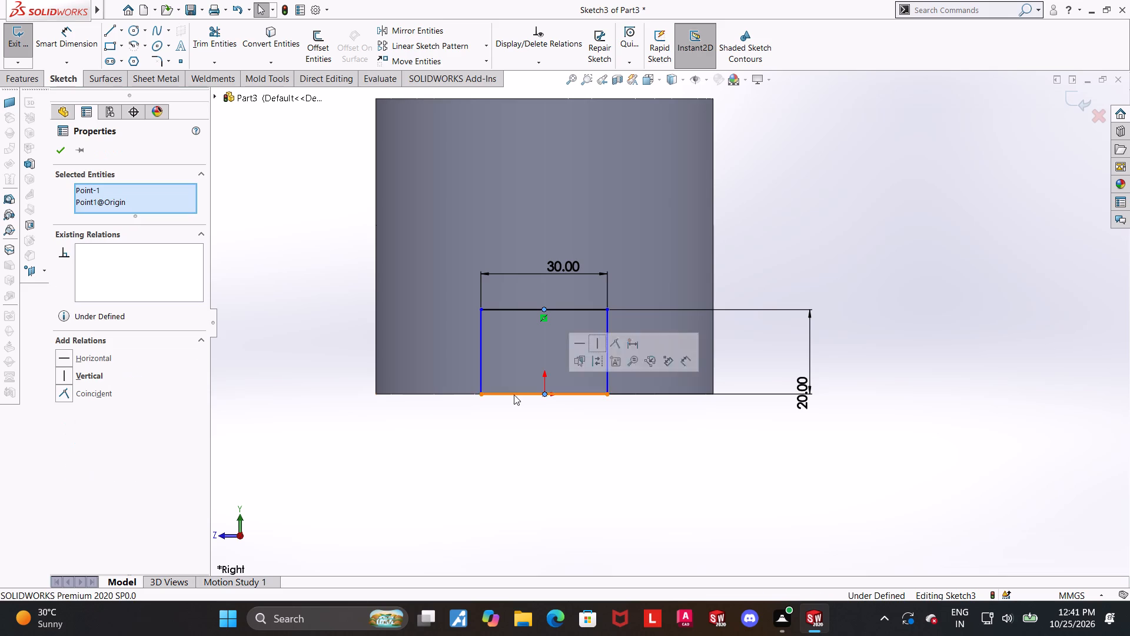
{"action": "left_click", "coordinate": [61, 372]}
{"action": "left_click", "coordinate": [833, 521]}
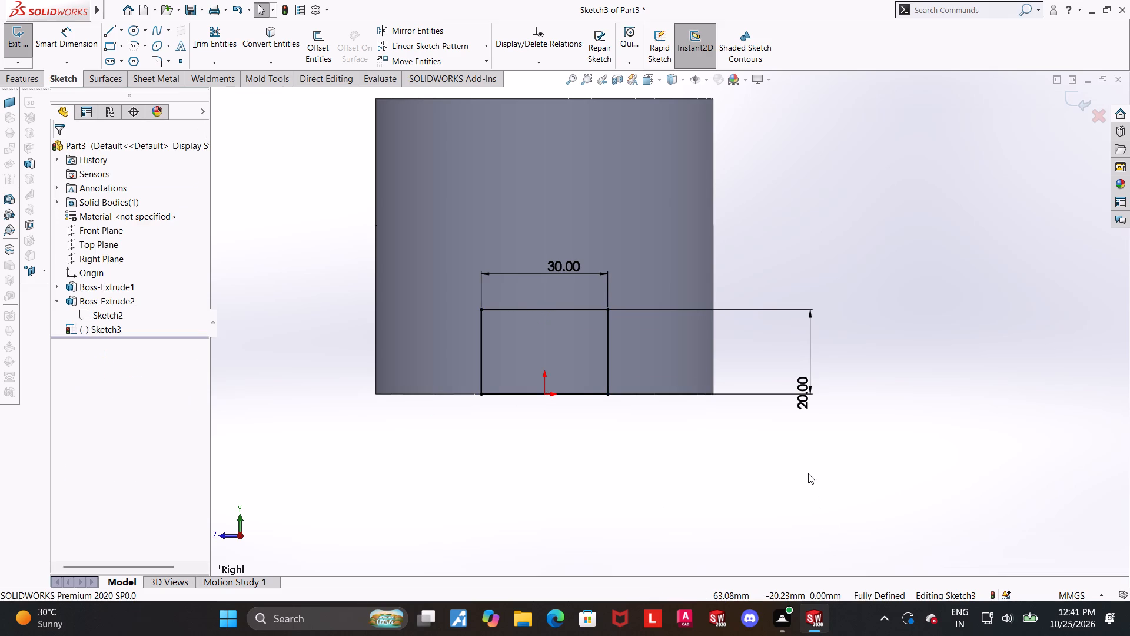
{"action": "scroll", "coordinate": [812, 475], "scroll_direction": "up", "scroll_amount": 1}
{"action": "scroll", "coordinate": [743, 332], "scroll_direction": "down", "scroll_amount": 1}
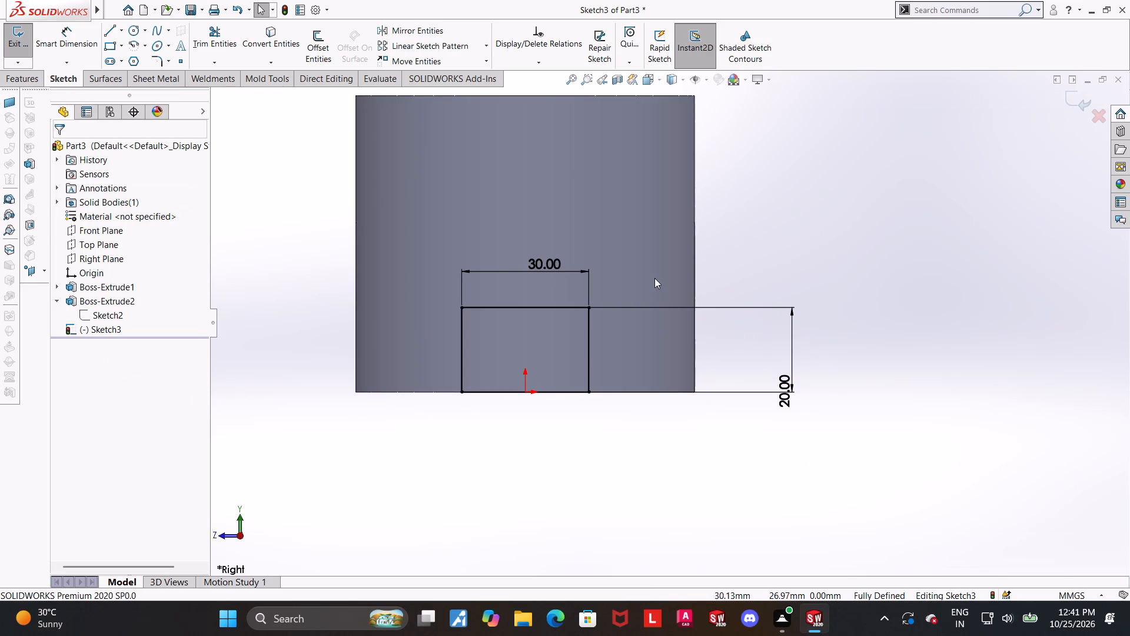
{"action": "left_click", "coordinate": [1069, 101]}
Extrude-cut the rectangle with the Through All - Both end condition to make a channel along the part's underside.
{"action": "scroll", "coordinate": [779, 285], "scroll_direction": "up", "scroll_amount": 2}
{"action": "middle_click_drag", "start_coordinate": [741, 308], "coordinate": [786, 309]}
{"action": "middle_click_drag", "start_coordinate": [792, 317], "coordinate": [859, 354]}
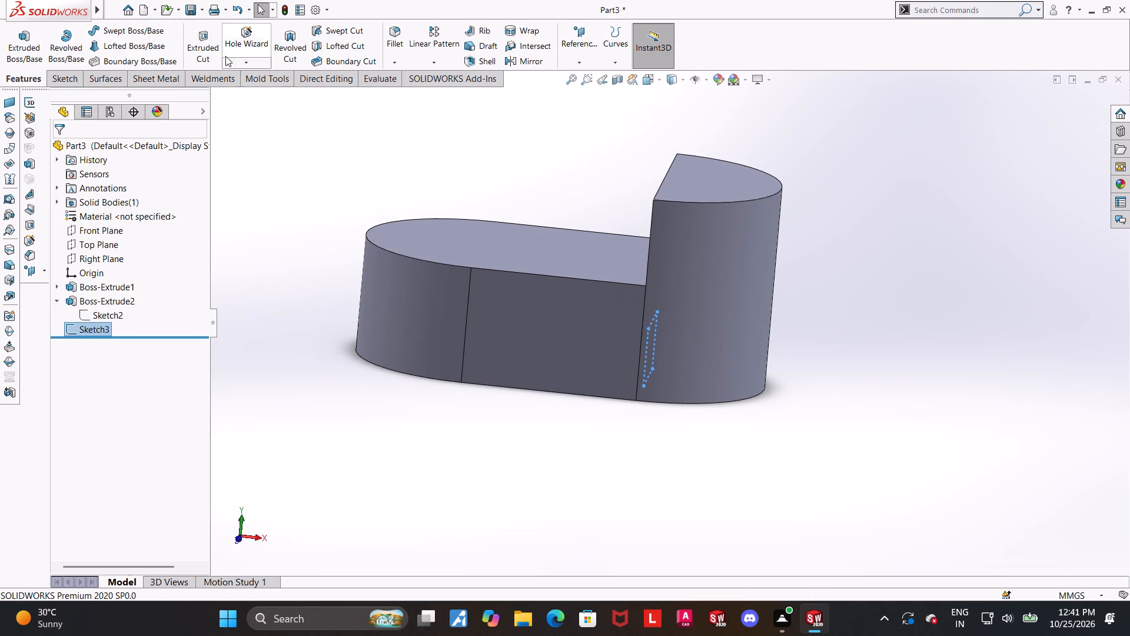
{"action": "left_click", "coordinate": [214, 50]}
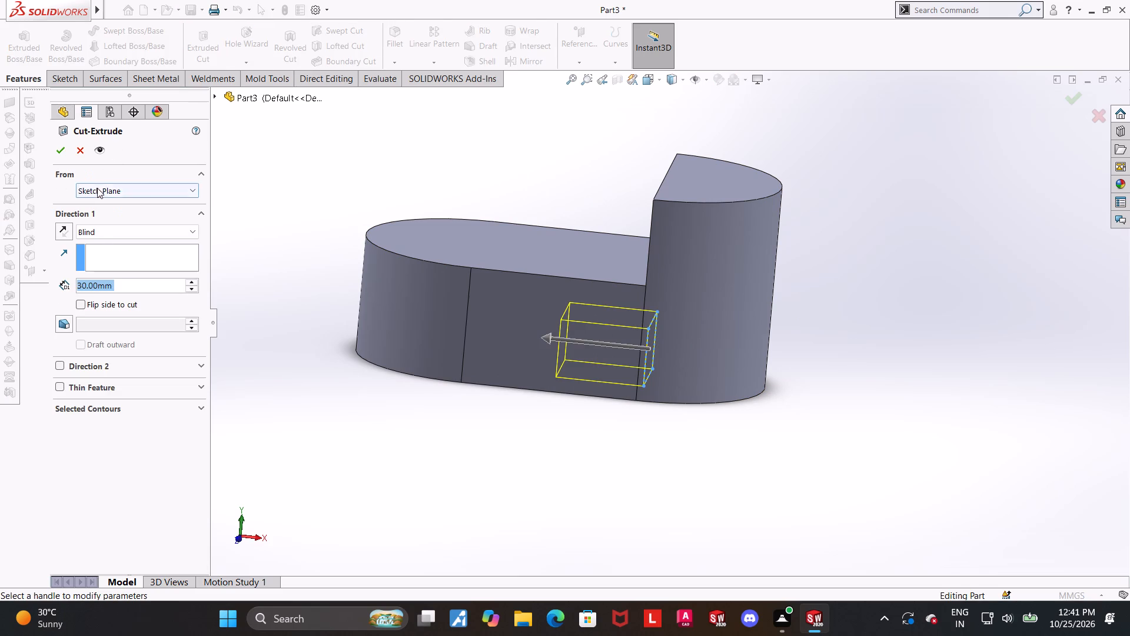
{"action": "left_click", "coordinate": [99, 229]}
{"action": "left_click", "coordinate": [108, 261]}
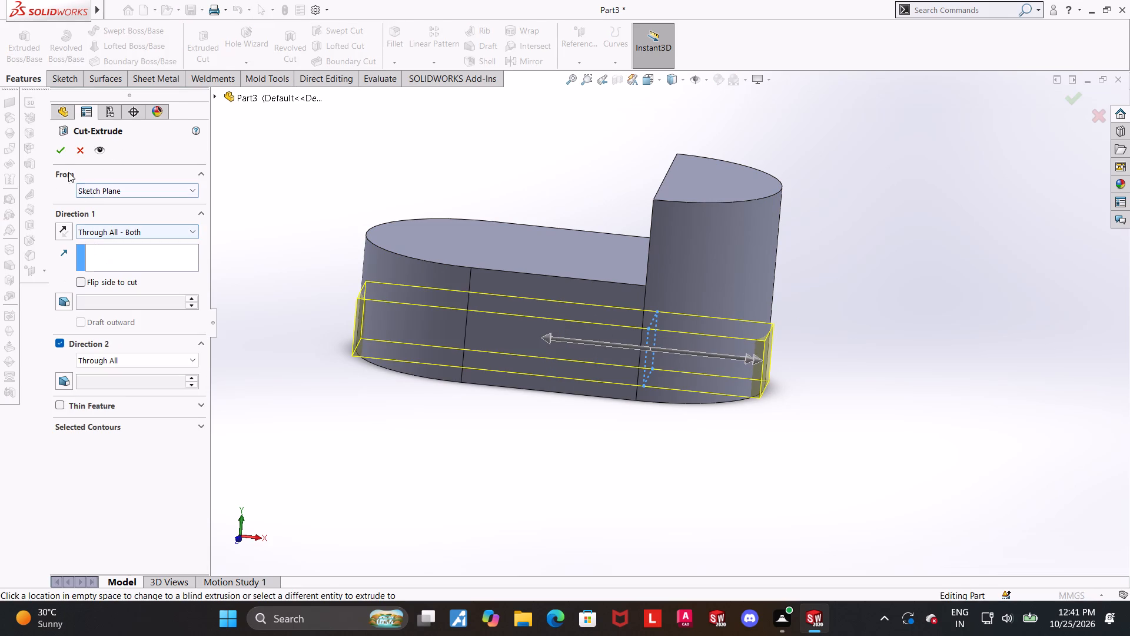
{"action": "left_click", "coordinate": [56, 149]}
Examine the part with its bottom channel from an angle and in the isometric view.
{"action": "scroll", "coordinate": [493, 380], "scroll_direction": "up", "scroll_amount": 5}
{"action": "middle_click_drag", "start_coordinate": [570, 477], "coordinate": [677, 549]}
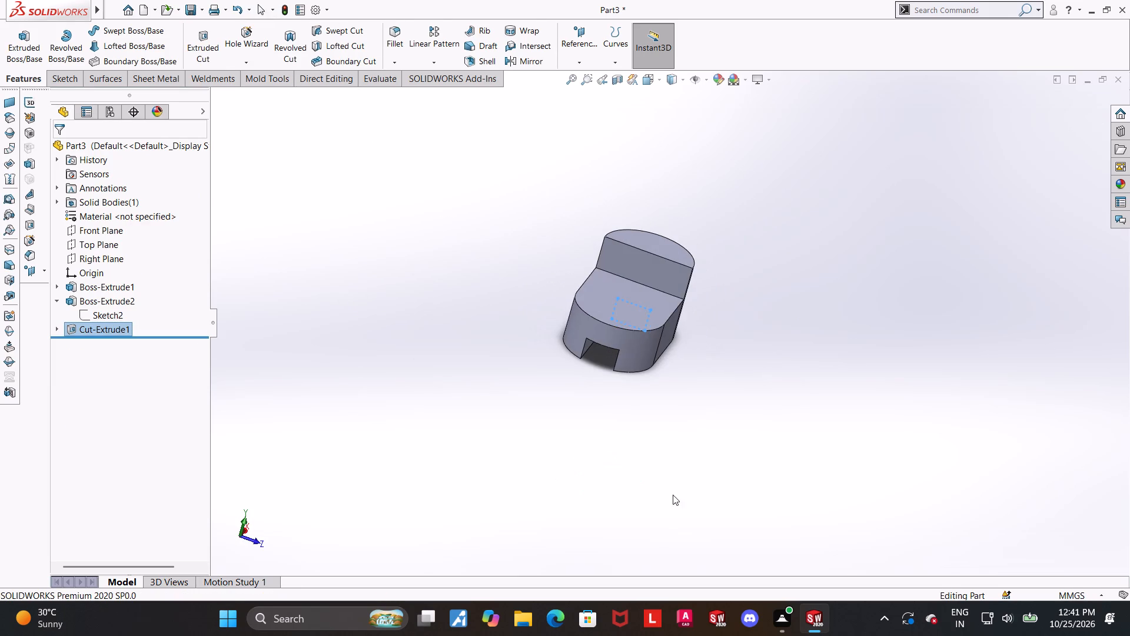
{"action": "left_click", "coordinate": [683, 378]}
{"action": "left_click", "coordinate": [651, 79]}
{"action": "left_click", "coordinate": [587, 369]}
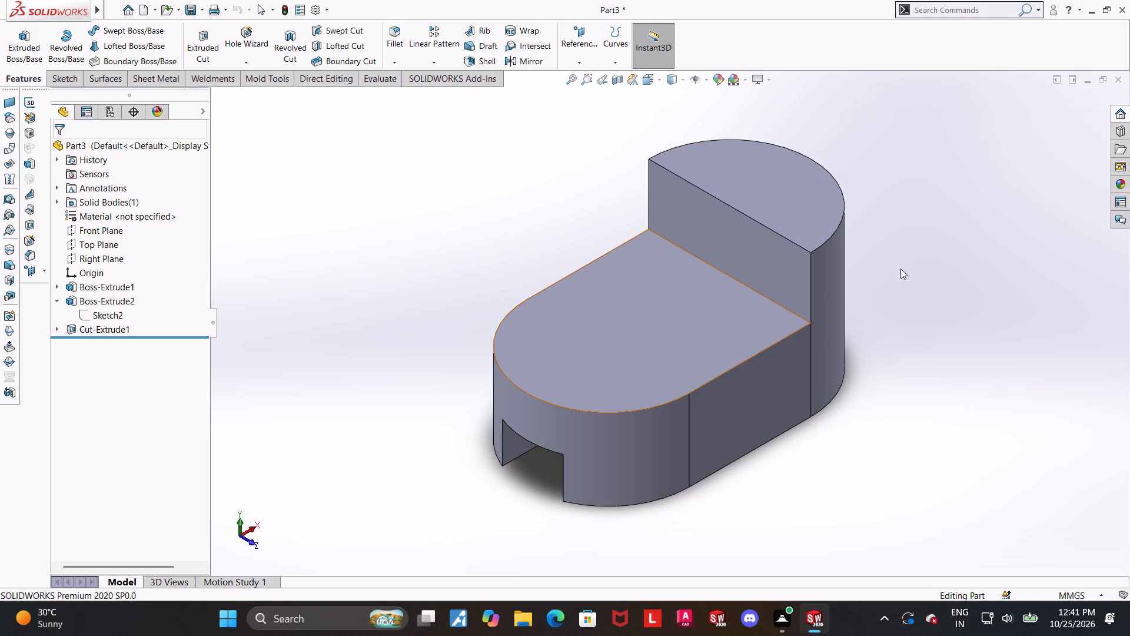
{"action": "scroll", "coordinate": [876, 246], "scroll_direction": "up", "scroll_amount": 2}
{"action": "scroll", "coordinate": [870, 240], "scroll_direction": "down", "scroll_amount": 2}
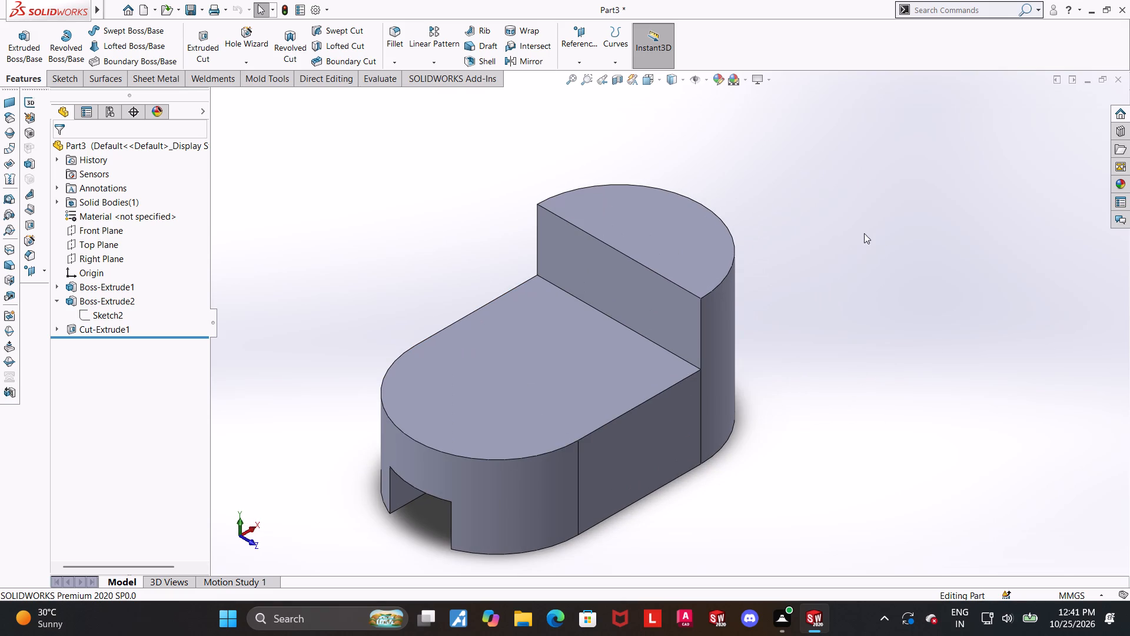
{"action": "scroll", "coordinate": [815, 257], "scroll_direction": "up", "scroll_amount": 2}
{"action": "scroll", "coordinate": [571, 485], "scroll_direction": "down", "scroll_amount": 1}
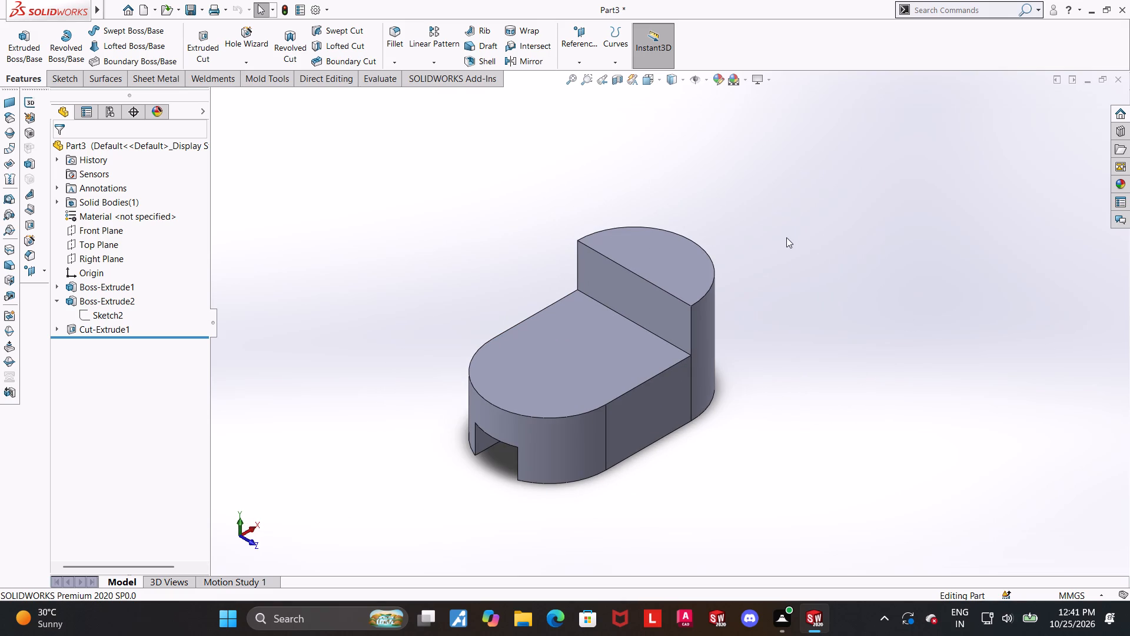
On the base's flat side face, sketch a diagonal line from the boss's top corner to the base's top edge, ending about 38 mm from the boss.
{"action": "middle_click_drag", "start_coordinate": [879, 287], "coordinate": [856, 260]}
{"action": "left_click", "coordinate": [642, 390]}
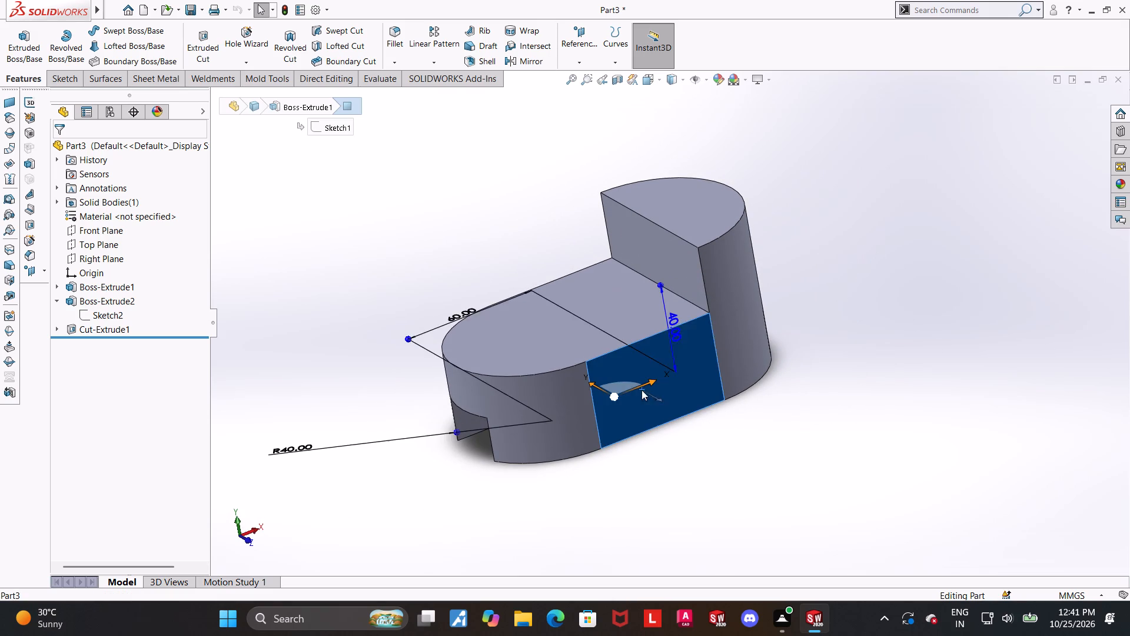
{"action": "left_click", "coordinate": [693, 353]}
{"action": "left_click", "coordinate": [121, 343]}
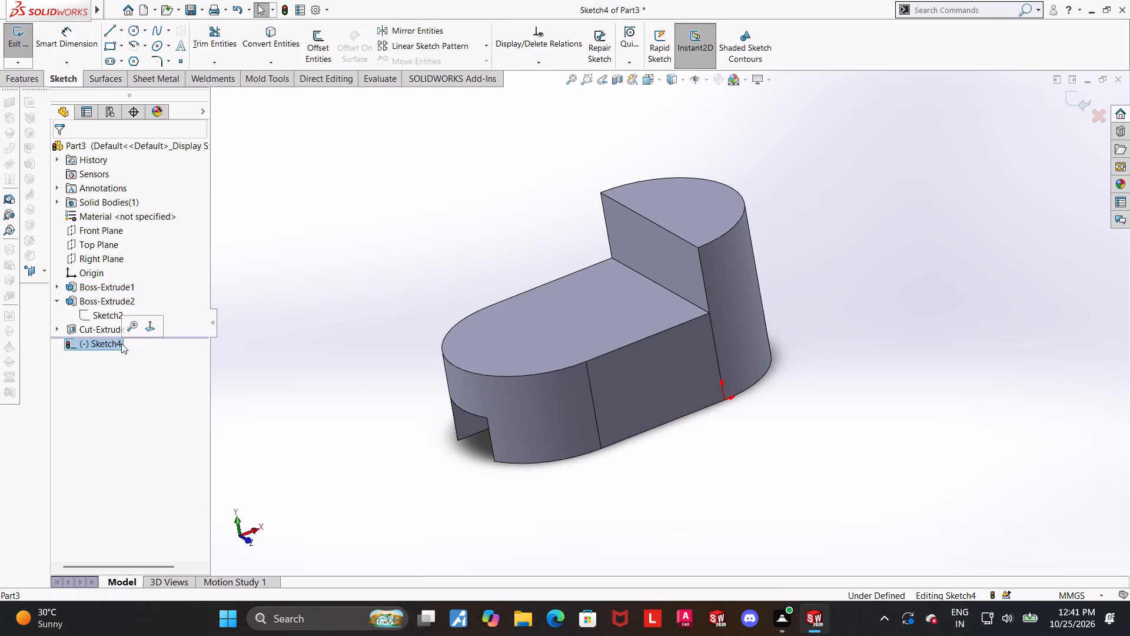
{"action": "left_click", "coordinate": [149, 324]}
{"action": "left_click", "coordinate": [105, 28]}
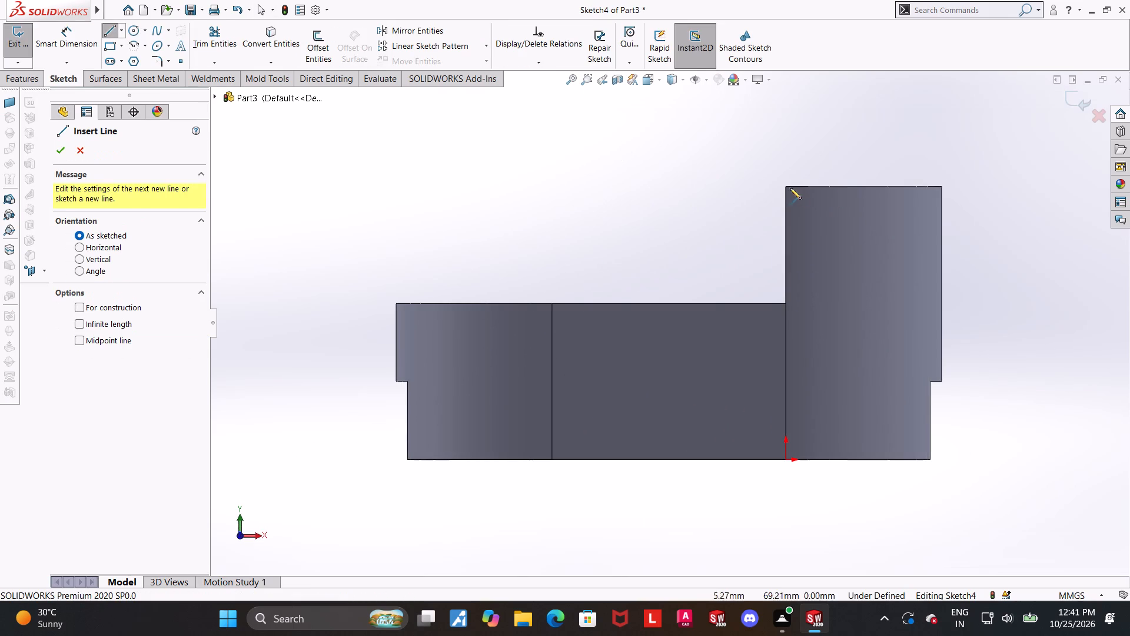
{"action": "left_click", "coordinate": [786, 188]}
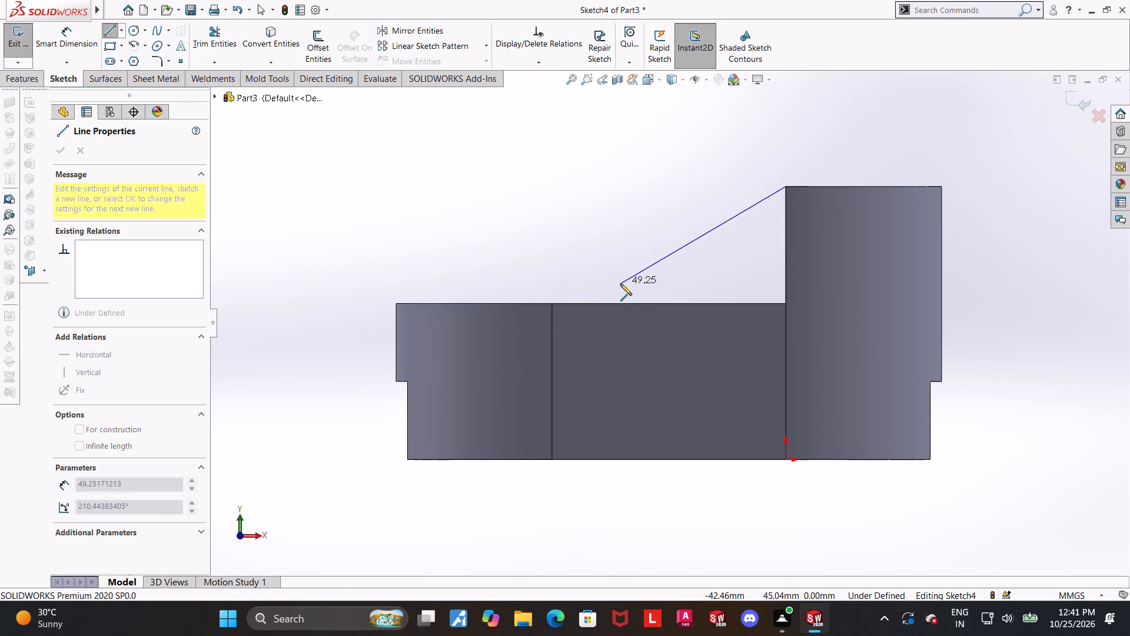
{"action": "left_click", "coordinate": [636, 305]}
{"action": "key", "text": "Escape"}
{"action": "key", "text": "Escape"}
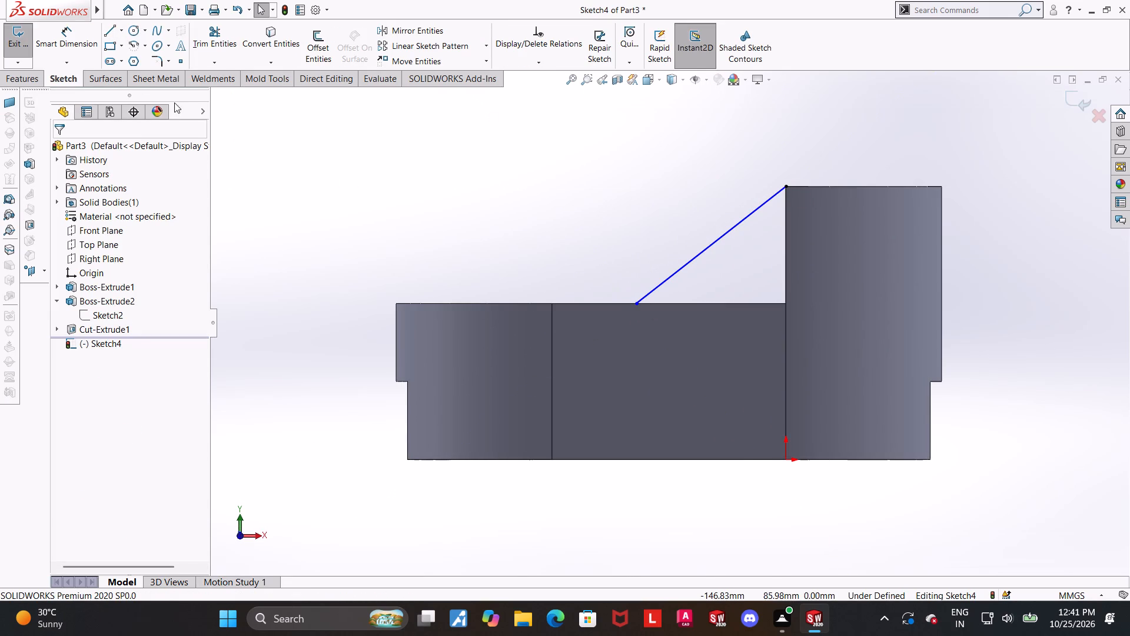
Dimension the horizontal distance between the diagonal line's lower endpoint and the origin as 30 mm.
{"action": "left_click", "coordinate": [82, 39]}
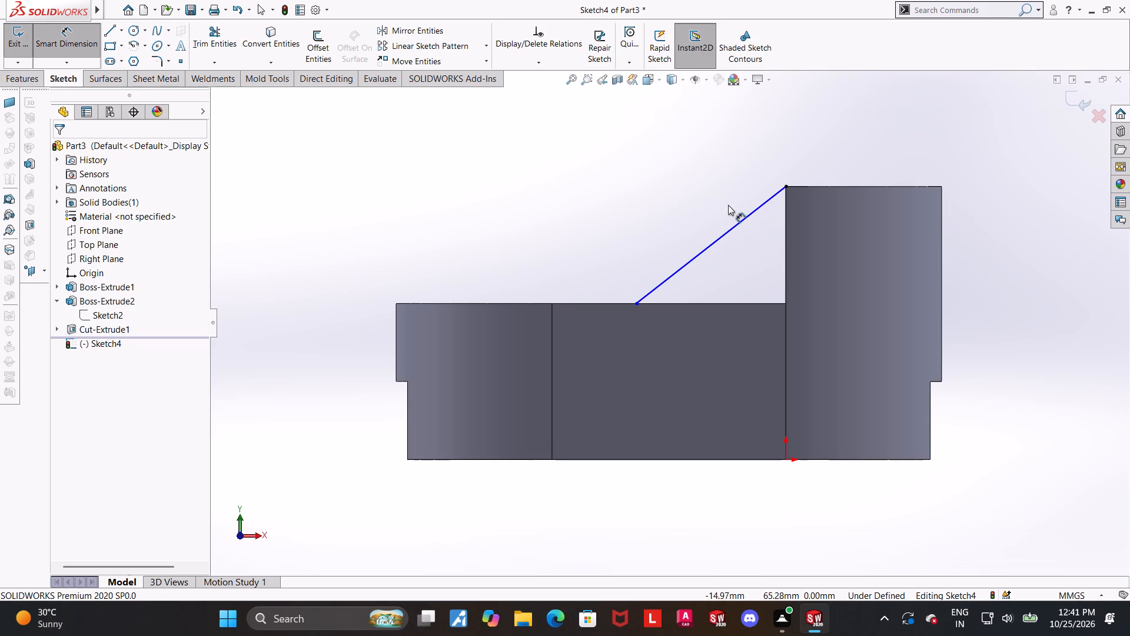
{"action": "left_click", "coordinate": [638, 305]}
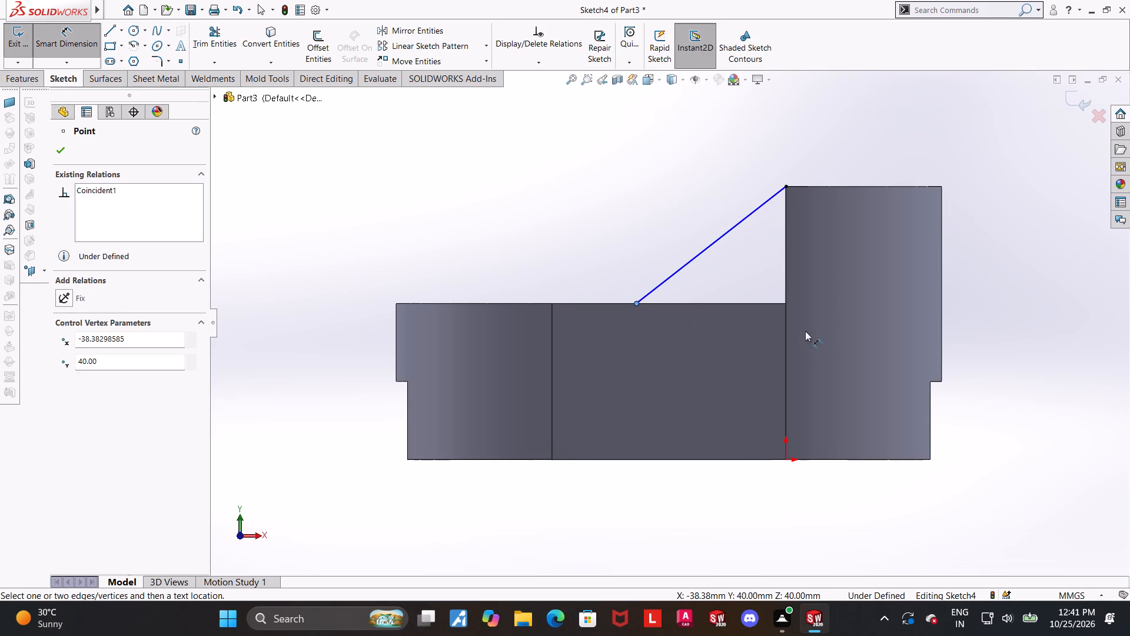
{"action": "left_click", "coordinate": [786, 458]}
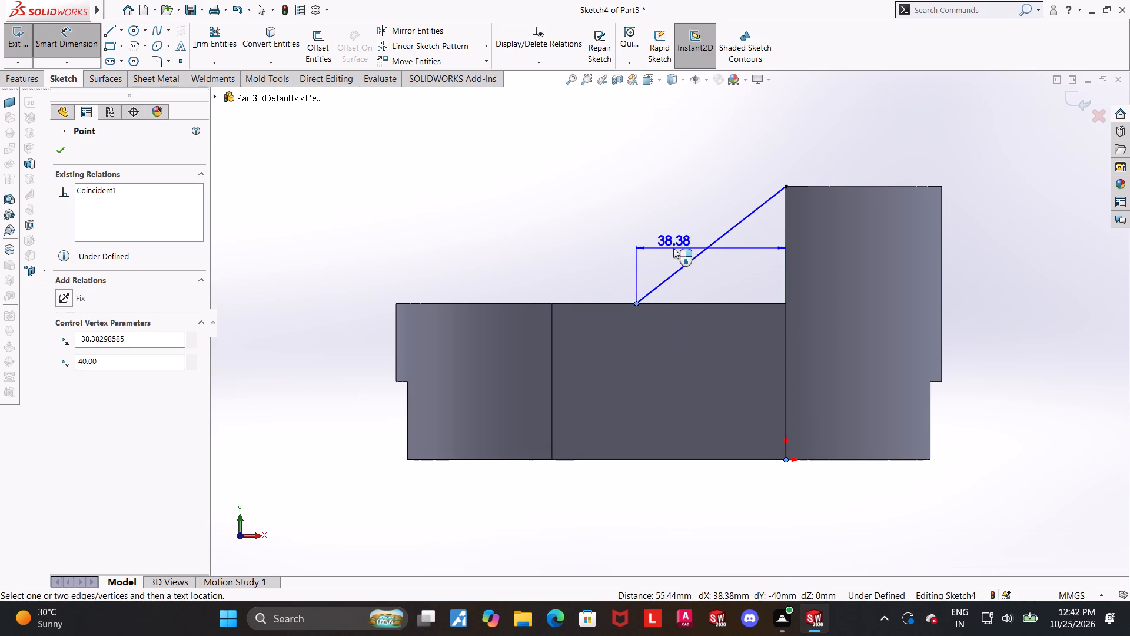
{"action": "left_click", "coordinate": [673, 248]}
{"action": "type", "text": "30"}
{"action": "key", "text": "Return"}
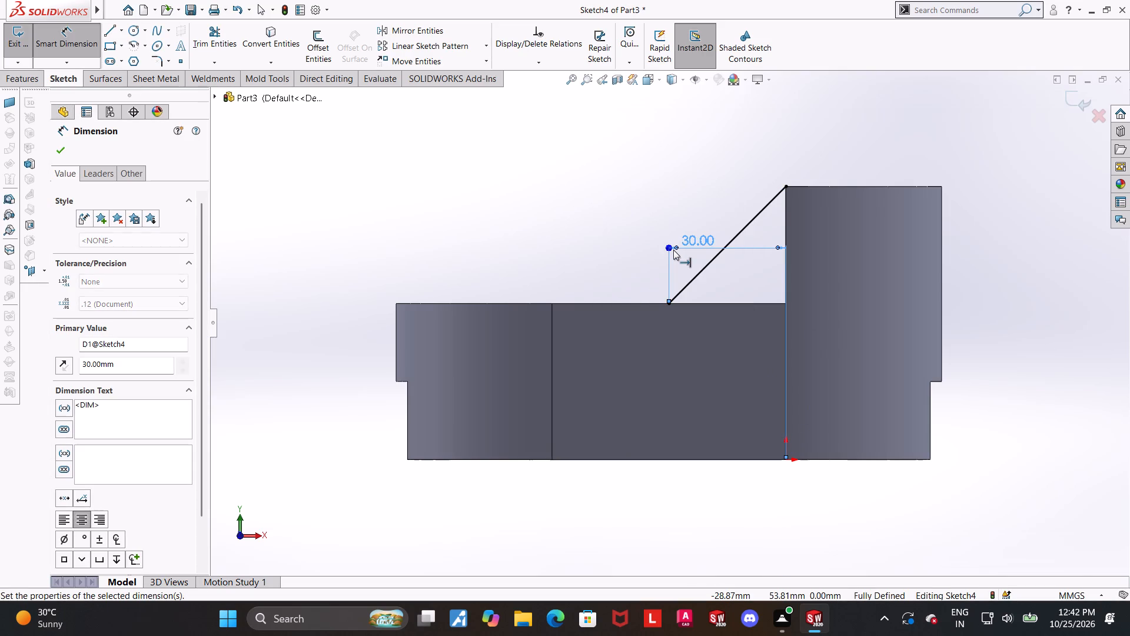
{"action": "key", "text": "Escape"}
Check the vertical distance between the diagonal line's upper endpoint and the base's top edge with a trial dimension.
{"action": "scroll", "coordinate": [889, 263], "scroll_direction": "up", "scroll_amount": 1}
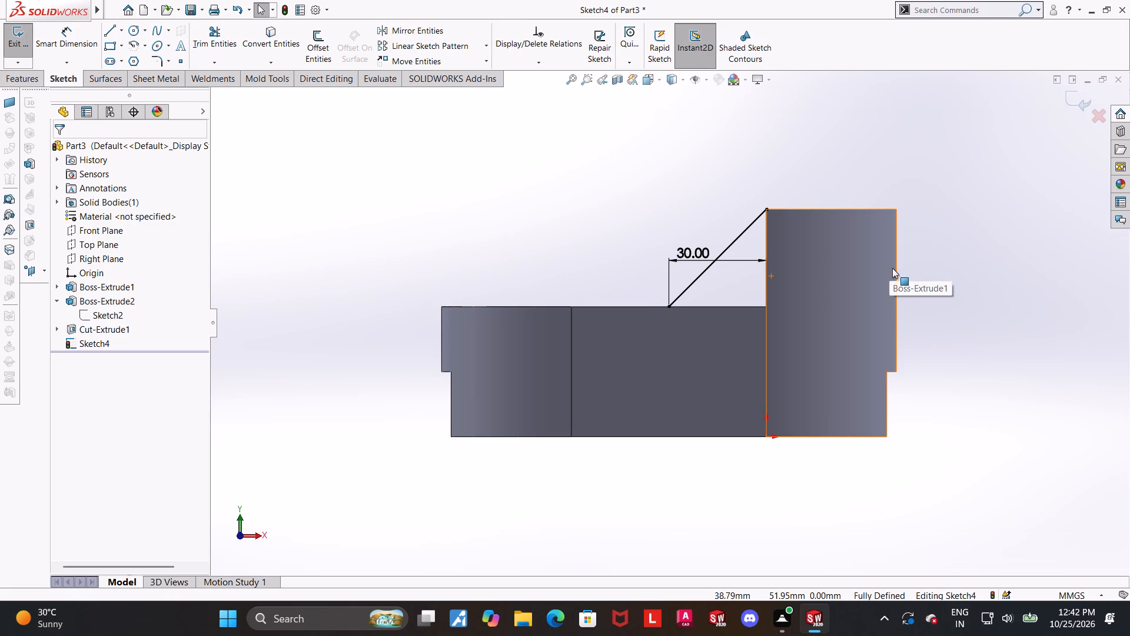
{"action": "scroll", "coordinate": [878, 260], "scroll_direction": "down", "scroll_amount": 2}
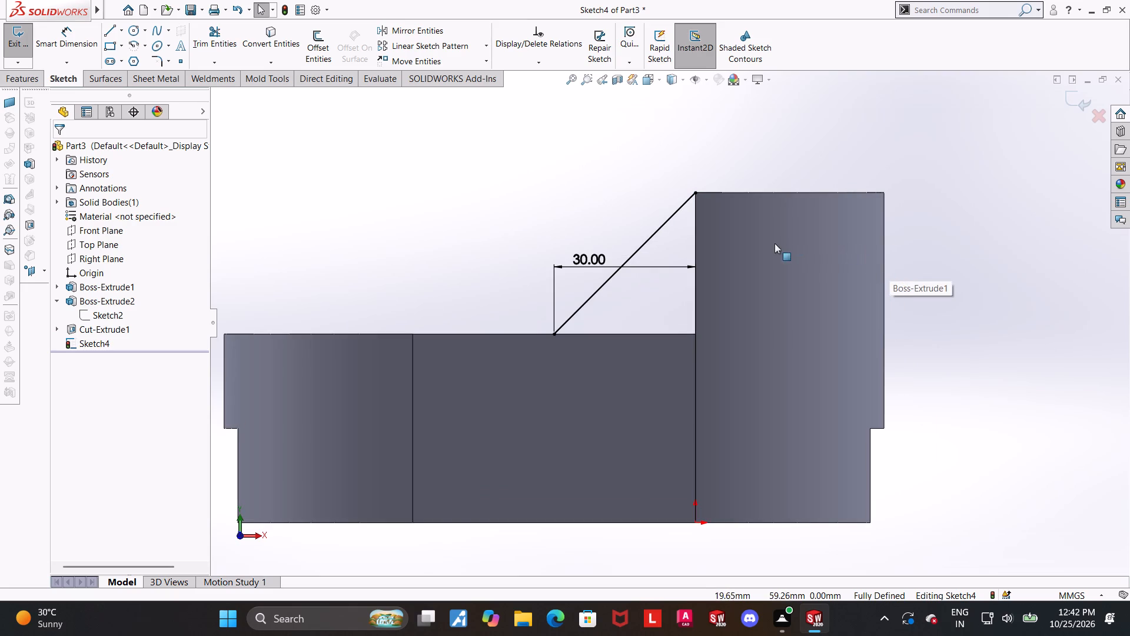
{"action": "left_click", "coordinate": [85, 53]}
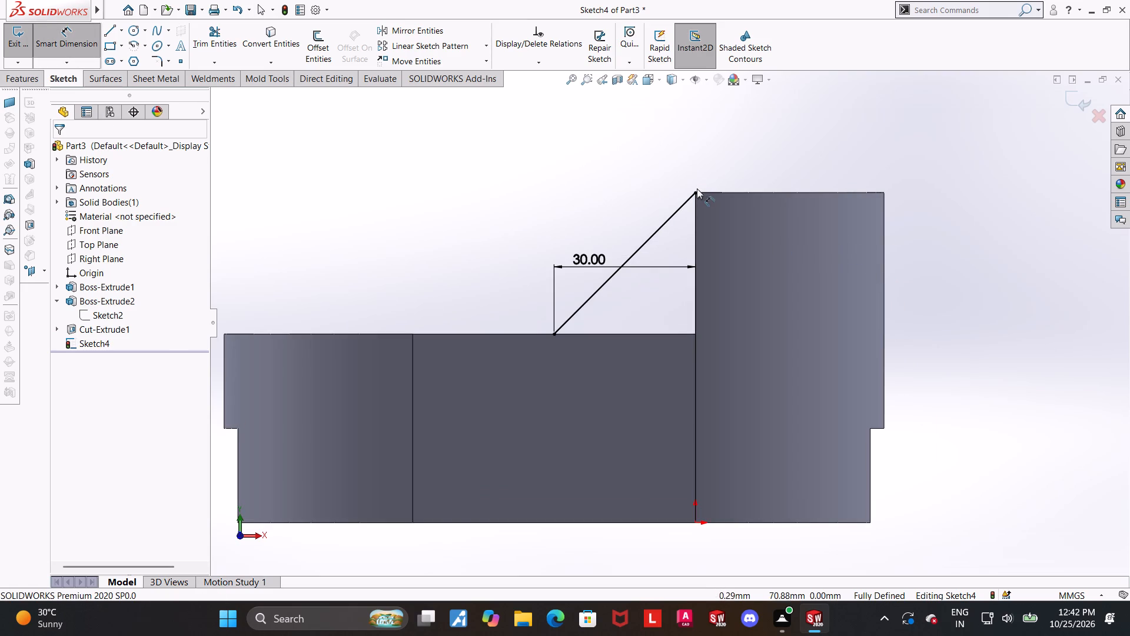
{"action": "left_click", "coordinate": [697, 191]}
{"action": "left_click", "coordinate": [676, 335]}
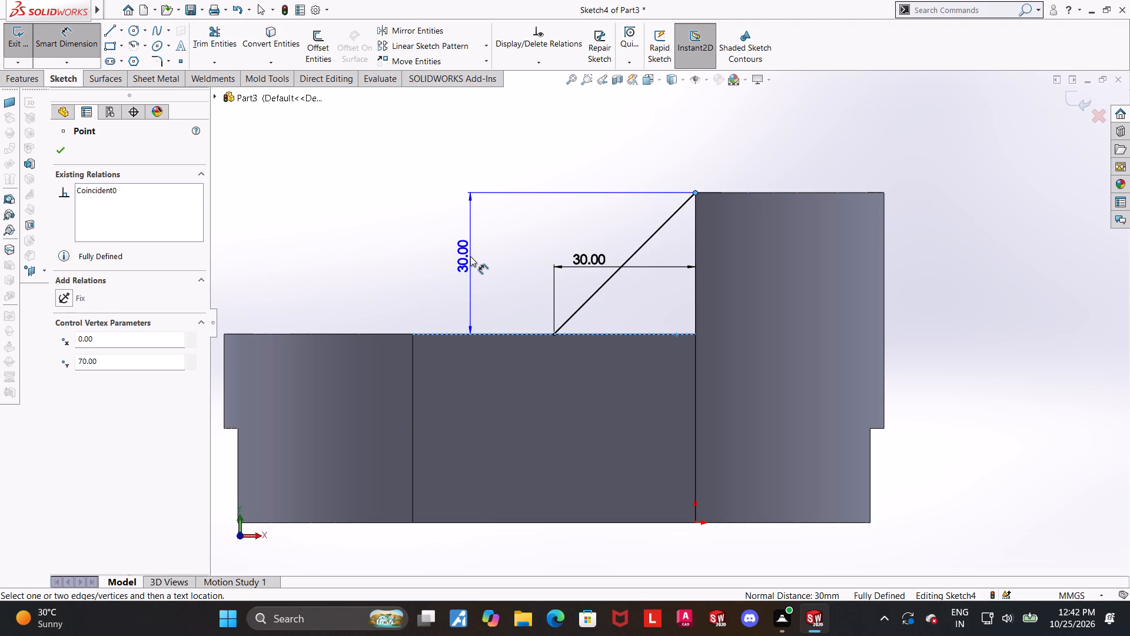
{"action": "key", "text": "Escape"}
{"action": "scroll", "coordinate": [637, 289], "scroll_direction": "up", "scroll_amount": 1}
{"action": "key", "text": "Escape"}
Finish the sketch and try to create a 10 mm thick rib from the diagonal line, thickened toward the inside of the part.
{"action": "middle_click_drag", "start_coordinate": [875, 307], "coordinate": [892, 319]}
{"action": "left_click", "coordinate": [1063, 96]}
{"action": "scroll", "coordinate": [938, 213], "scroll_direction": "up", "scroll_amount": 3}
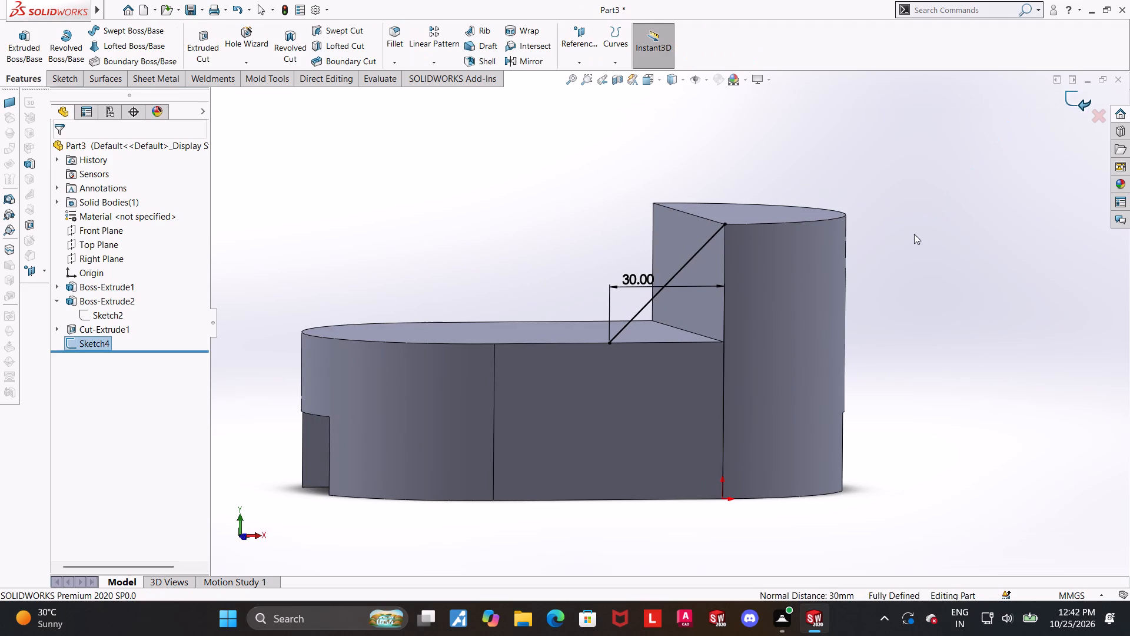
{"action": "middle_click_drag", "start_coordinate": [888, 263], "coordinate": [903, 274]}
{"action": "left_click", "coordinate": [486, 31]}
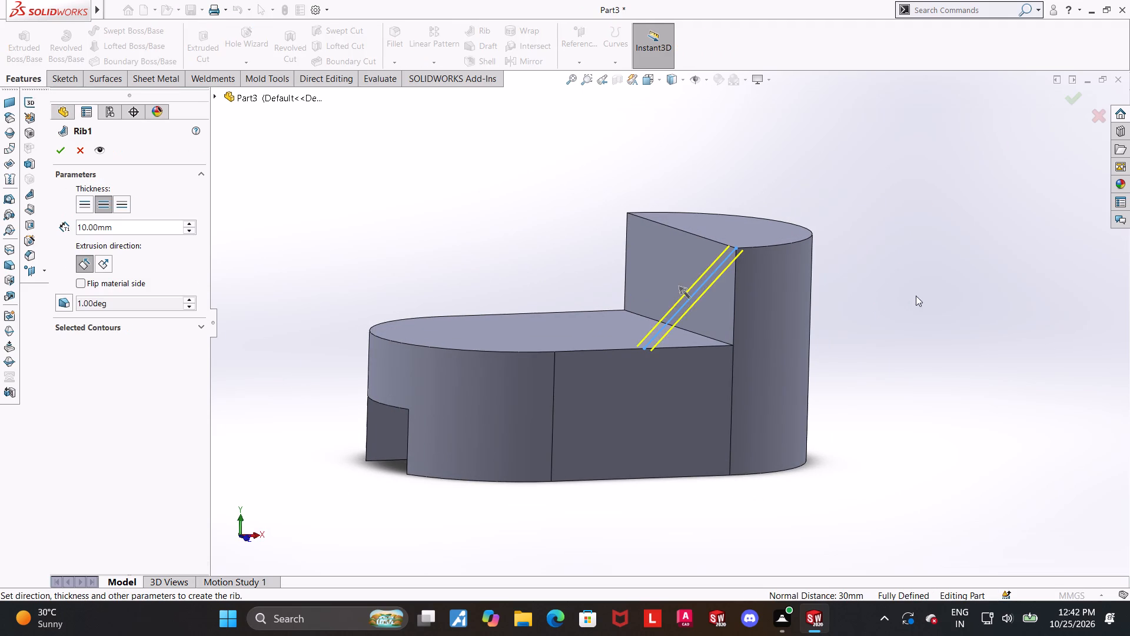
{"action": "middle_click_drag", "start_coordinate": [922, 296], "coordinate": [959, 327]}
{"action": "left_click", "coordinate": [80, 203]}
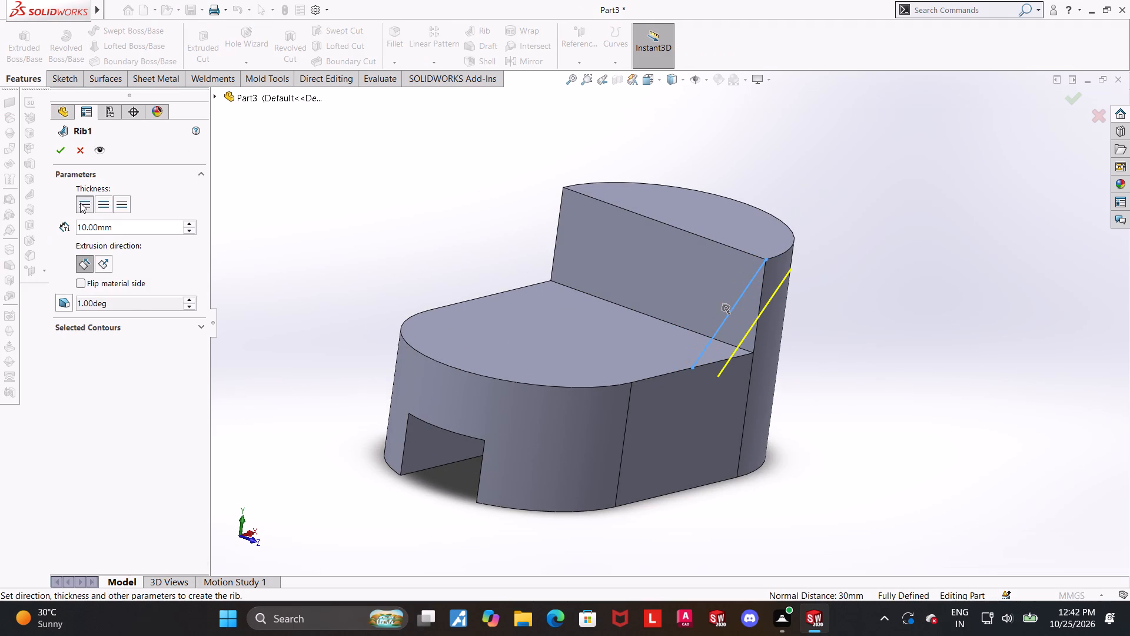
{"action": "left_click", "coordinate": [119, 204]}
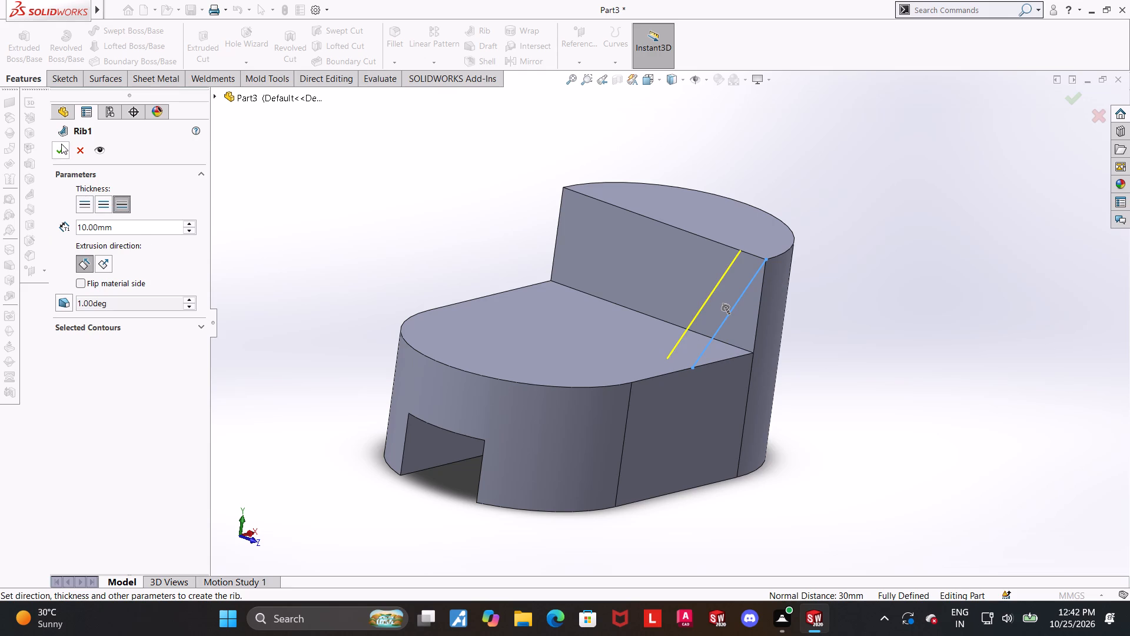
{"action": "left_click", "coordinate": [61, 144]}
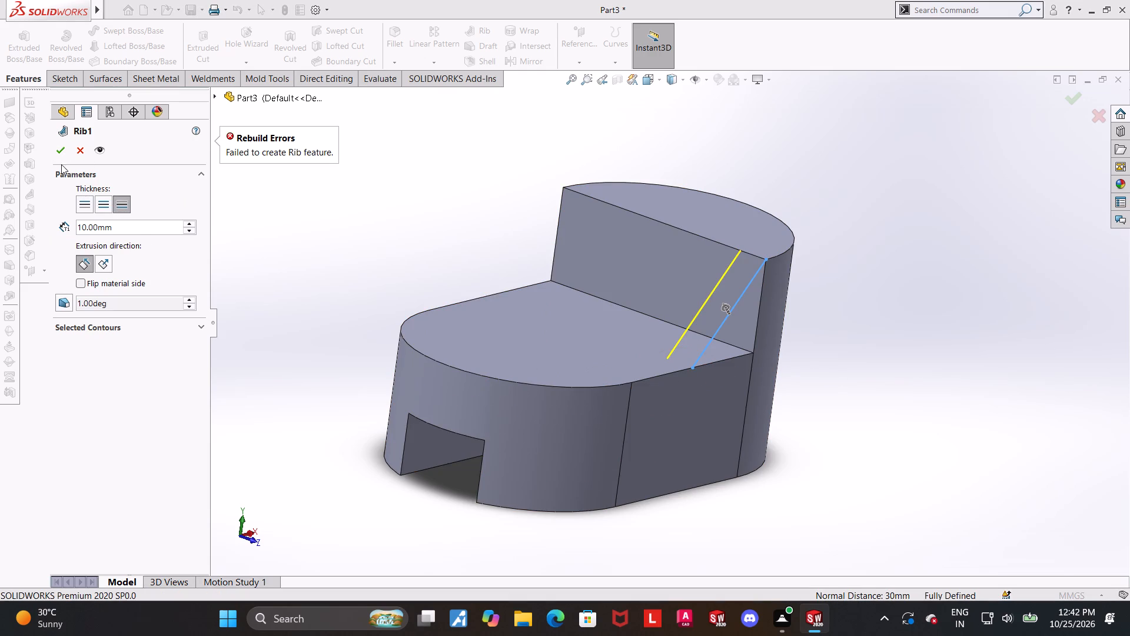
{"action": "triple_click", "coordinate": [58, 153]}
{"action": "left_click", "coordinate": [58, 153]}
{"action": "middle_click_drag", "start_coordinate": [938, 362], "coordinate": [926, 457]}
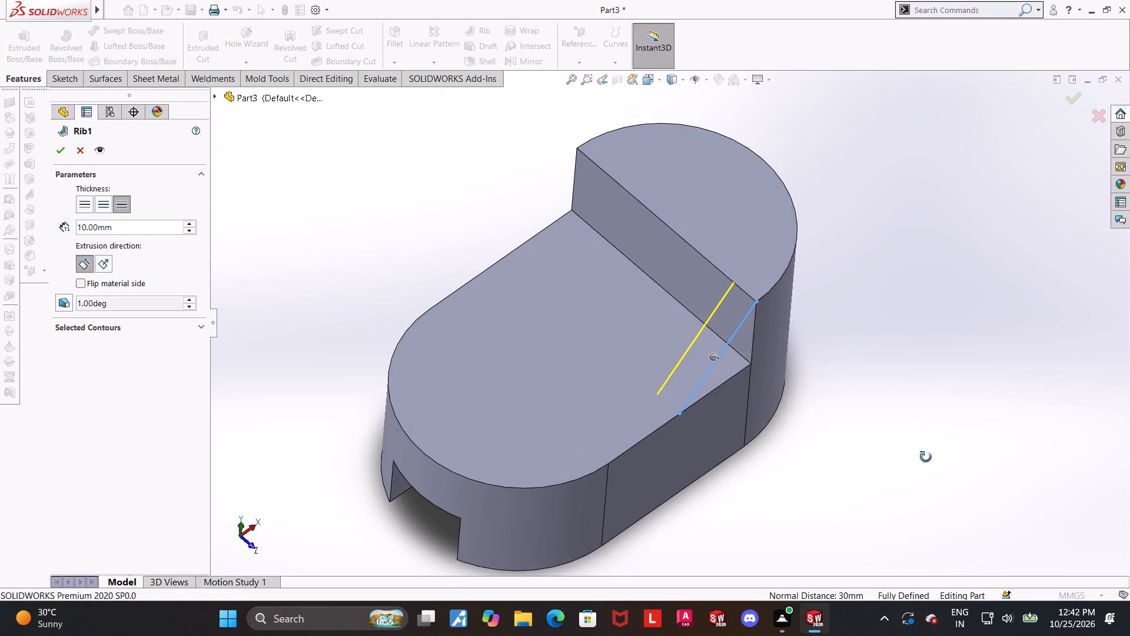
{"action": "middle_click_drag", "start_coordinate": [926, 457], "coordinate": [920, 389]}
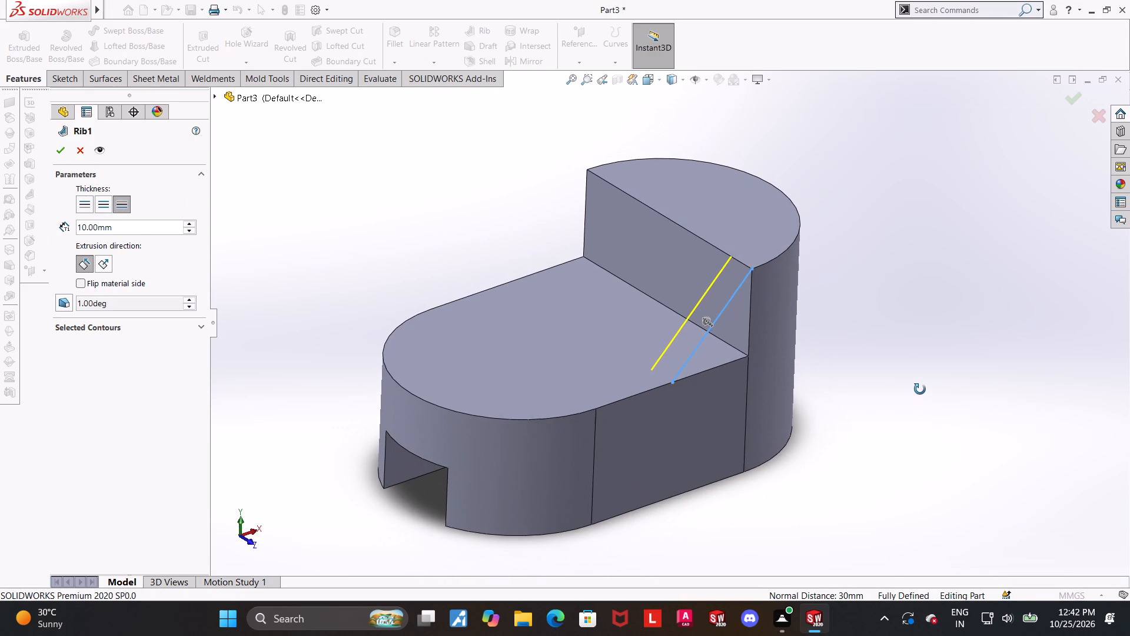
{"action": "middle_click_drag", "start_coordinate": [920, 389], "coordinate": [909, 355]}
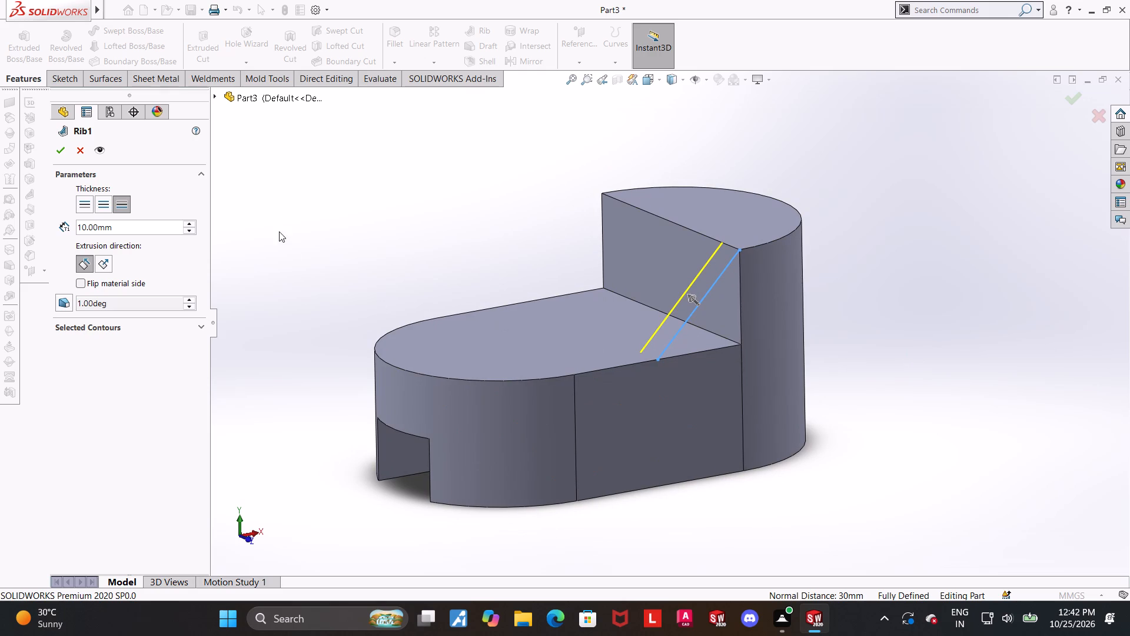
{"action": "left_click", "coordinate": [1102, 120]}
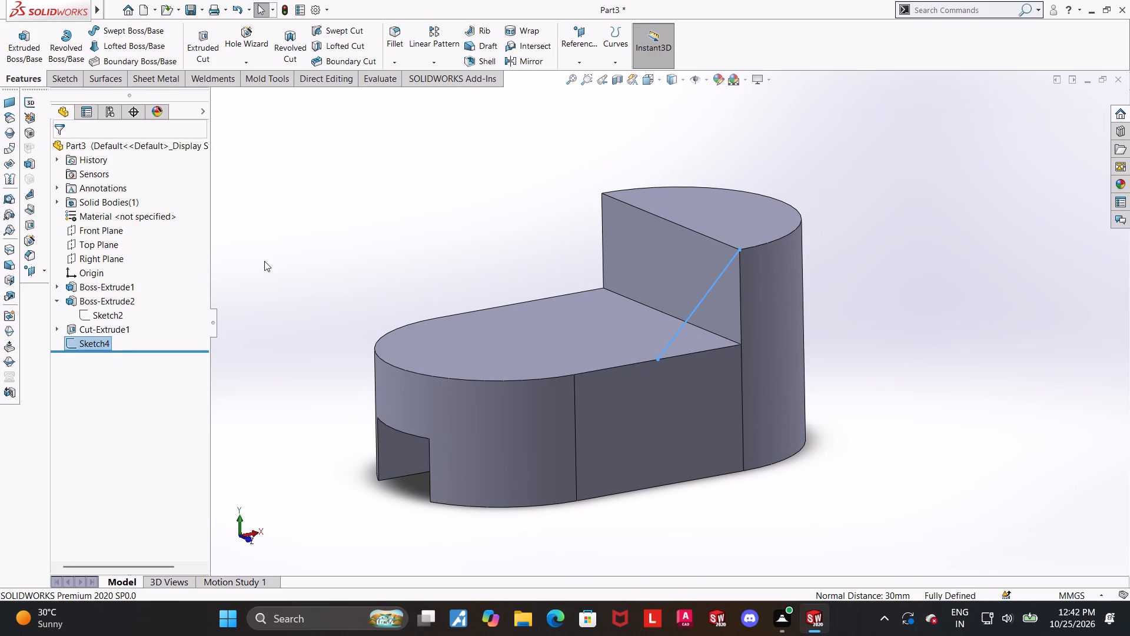
Delete the diagonal line sketch on the base's side face.
{"action": "right_click", "coordinate": [100, 341]}
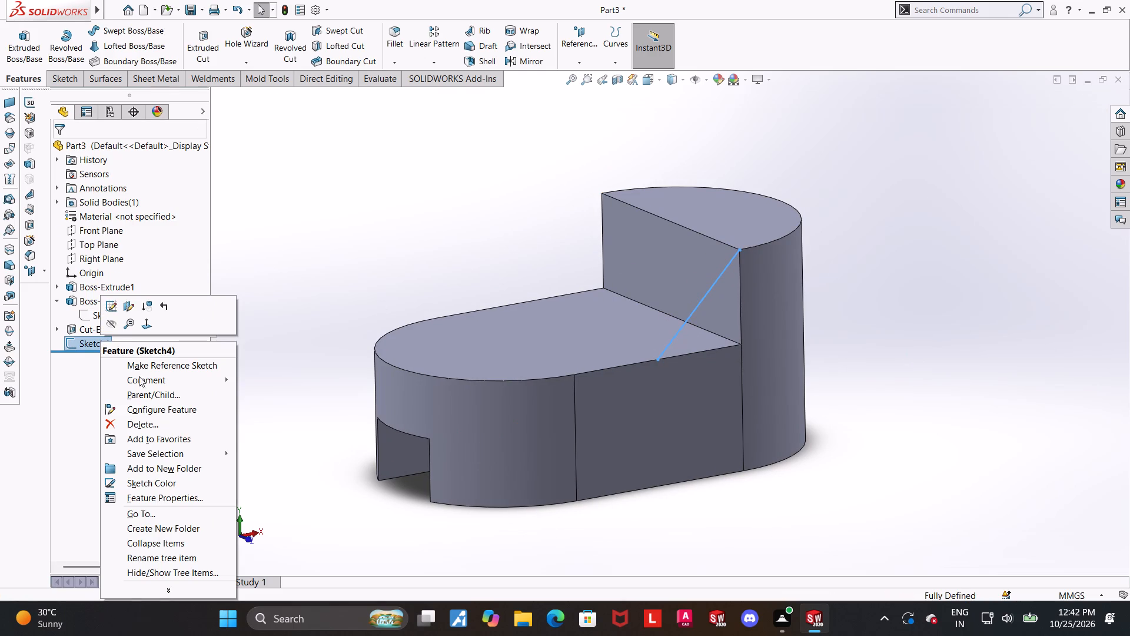
{"action": "left_click", "coordinate": [150, 429]}
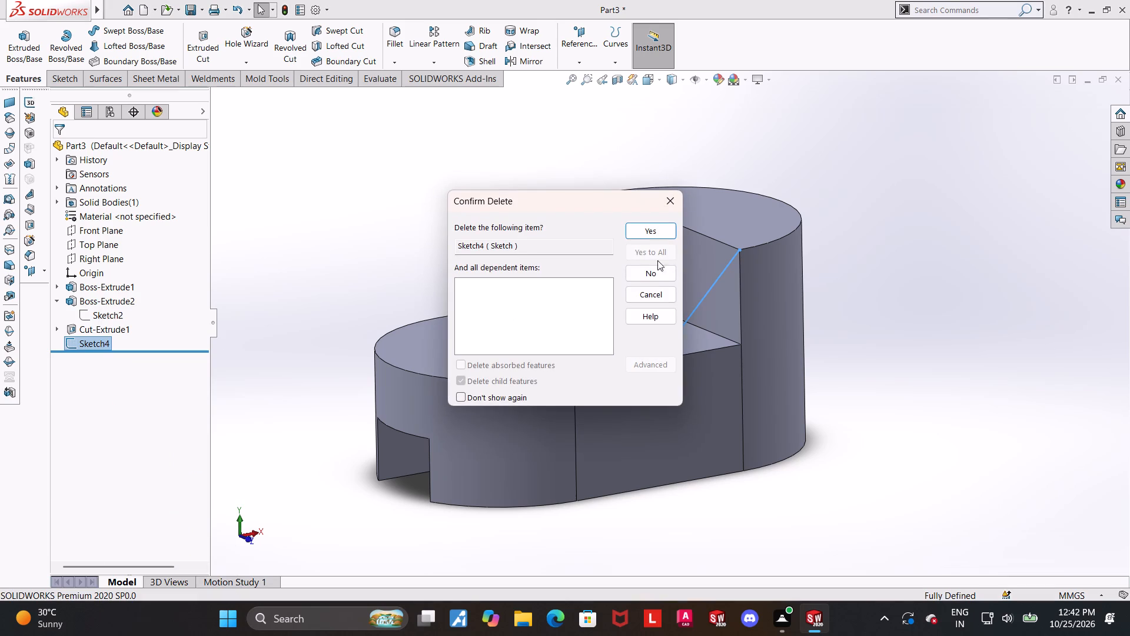
{"action": "left_click", "coordinate": [642, 228]}
{"action": "left_click", "coordinate": [562, 201]}
Create a reference plane offset 30 mm from the Front Plane.
{"action": "left_click", "coordinate": [587, 65]}
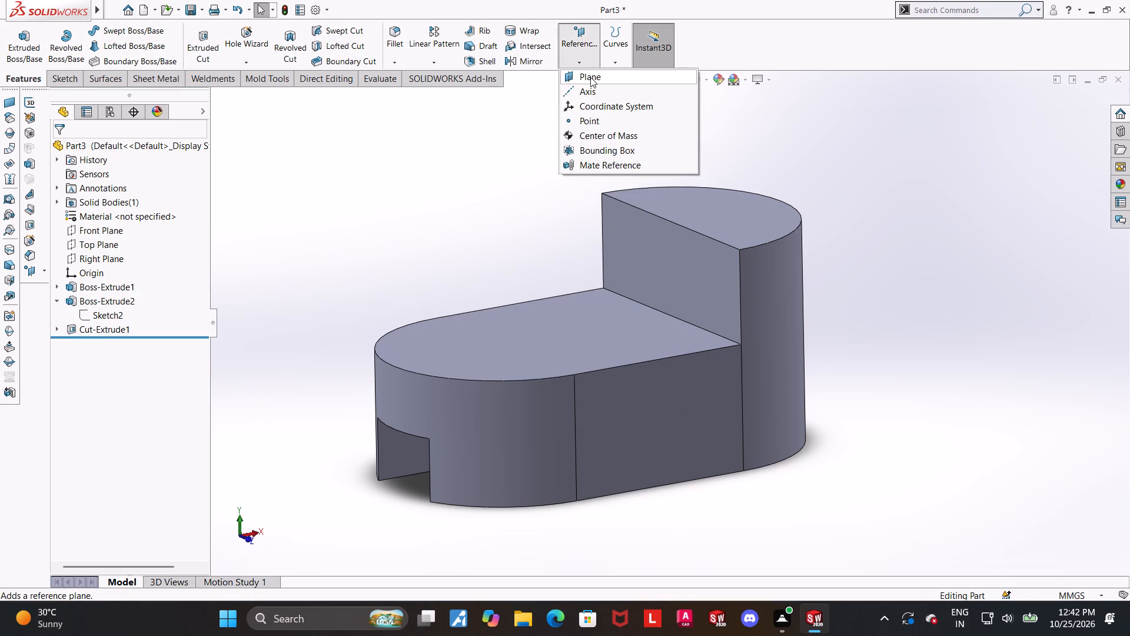
{"action": "left_click", "coordinate": [590, 77]}
{"action": "left_click", "coordinate": [220, 95]}
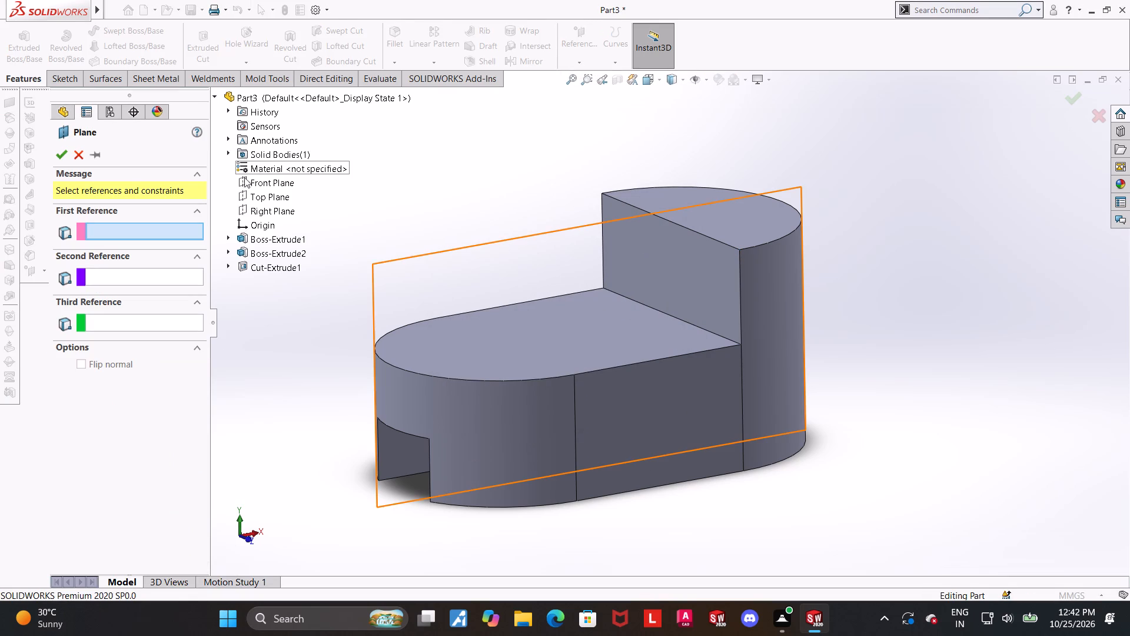
{"action": "left_click", "coordinate": [248, 184]}
{"action": "middle_click_drag", "start_coordinate": [971, 296], "coordinate": [1003, 329]}
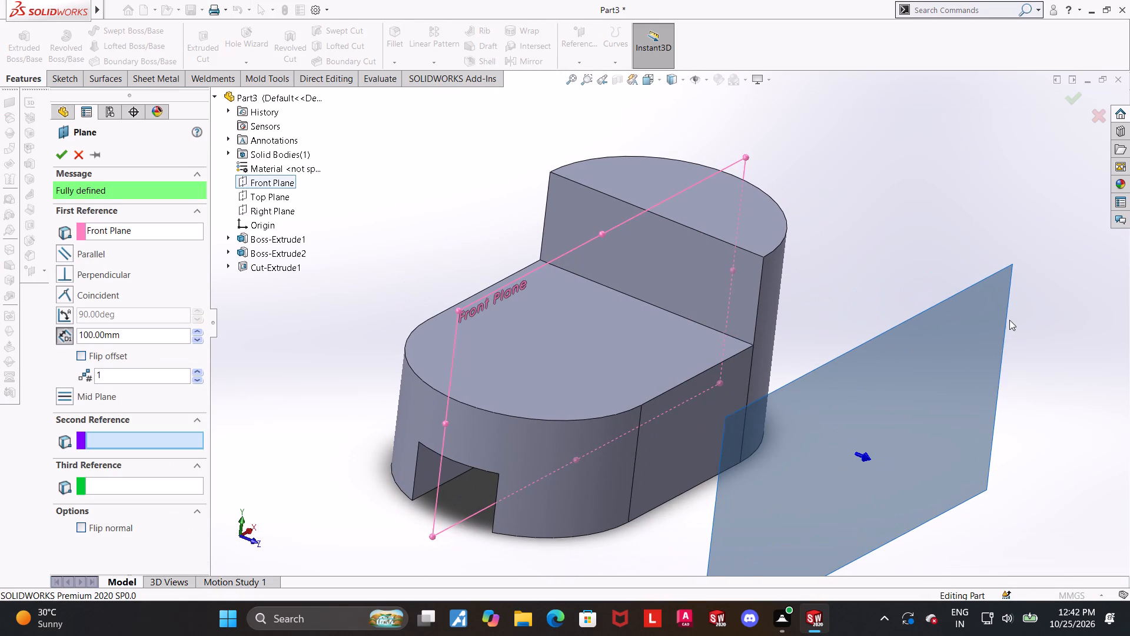
{"action": "scroll", "coordinate": [893, 302], "scroll_direction": "up", "scroll_amount": 1}
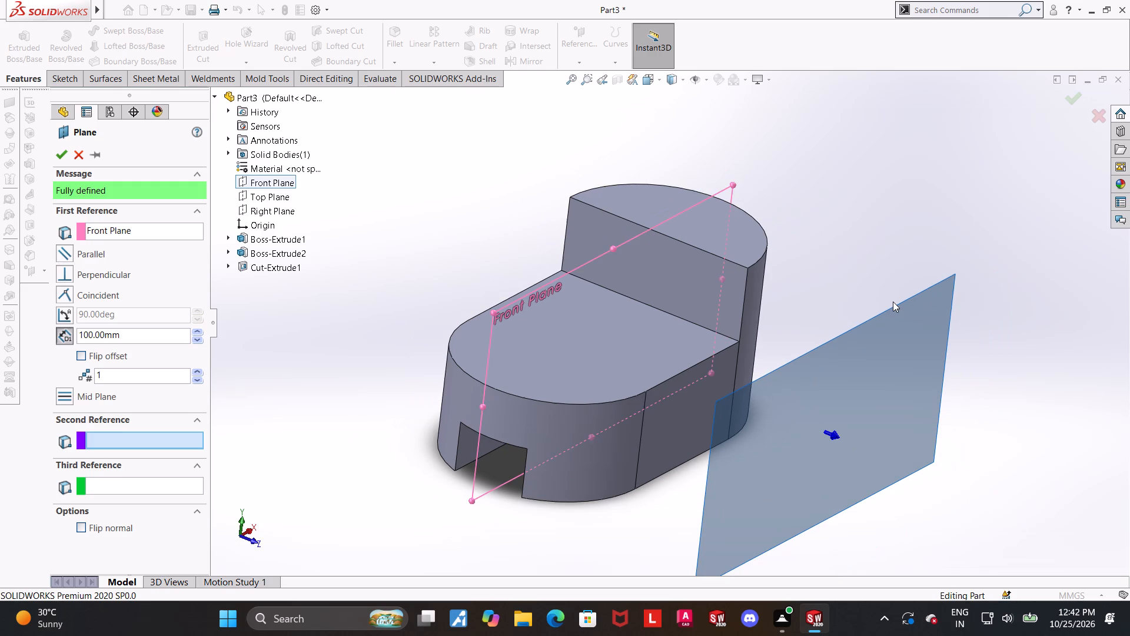
{"action": "scroll", "coordinate": [853, 290], "scroll_direction": "down", "scroll_amount": 1}
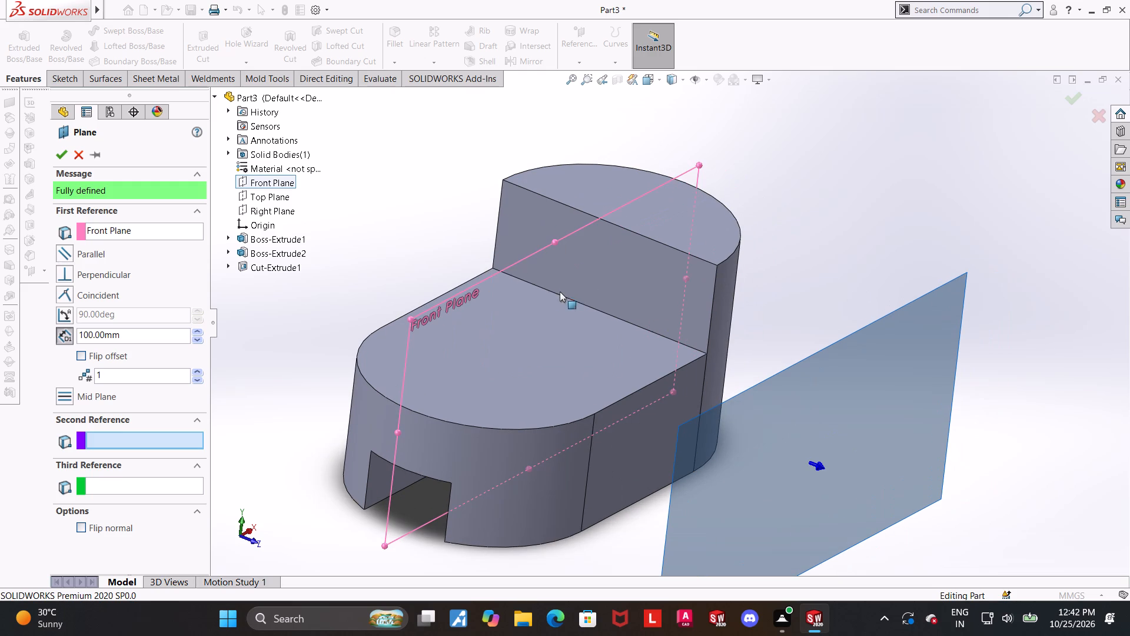
{"action": "left_click", "coordinate": [128, 334]}
{"action": "left_click_drag", "start_coordinate": [137, 334], "coordinate": [0, 319]}
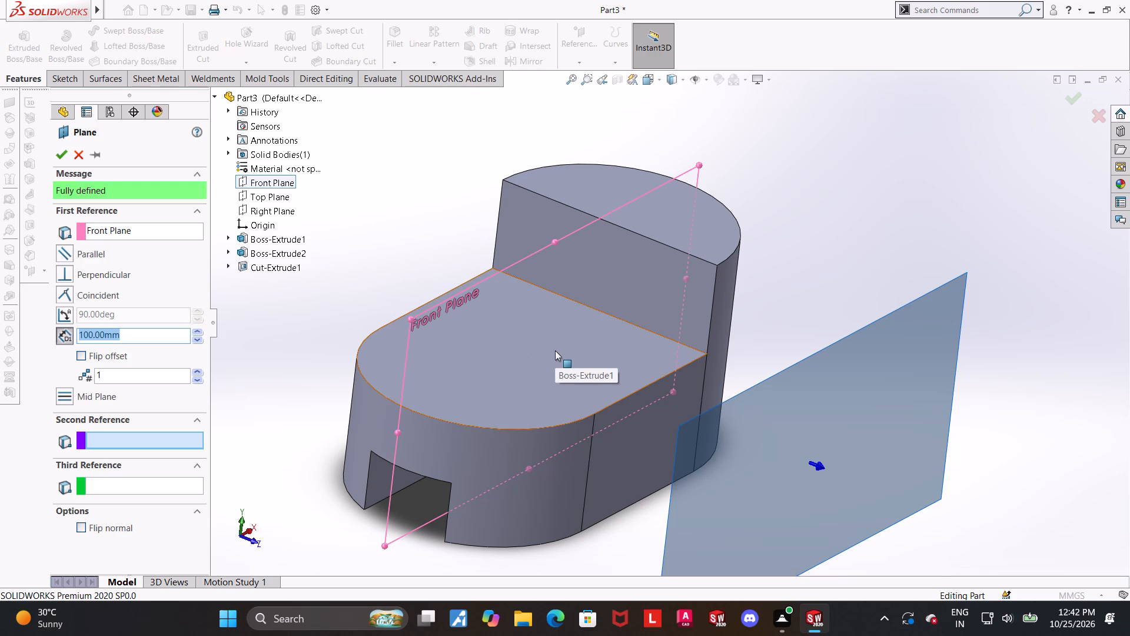
{"action": "type", "text": "30"}
{"action": "key", "text": "Return"}
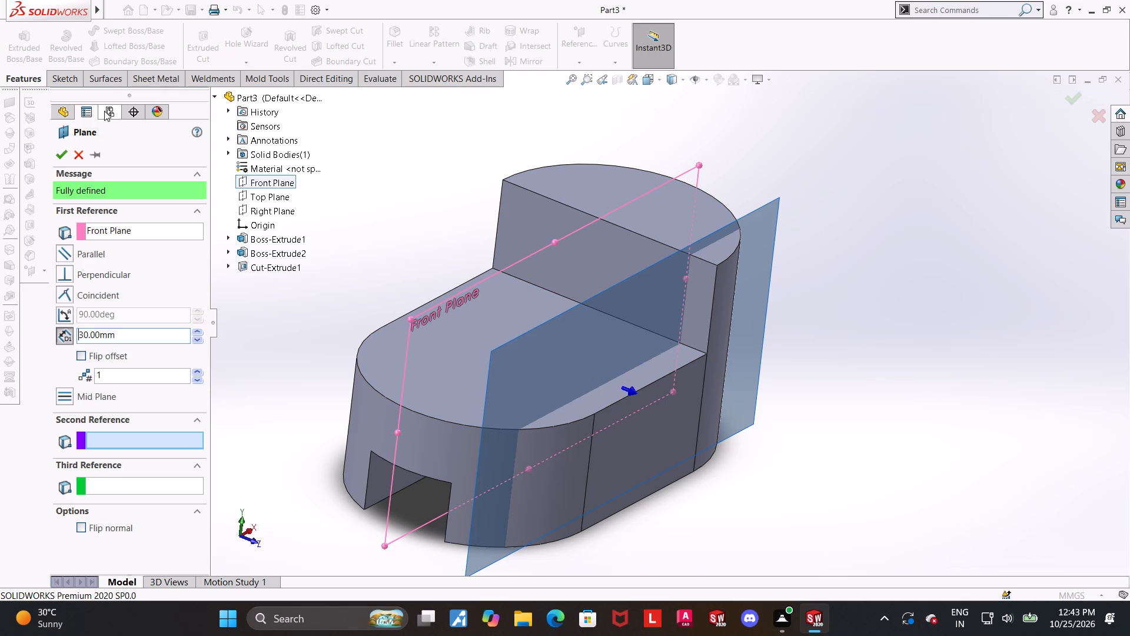
{"action": "left_click", "coordinate": [58, 153]}
{"action": "left_click", "coordinate": [1036, 372]}
On the offset plane, sketch a diagonal line from the boss's top corner down near the base's top edge, ending about 34 mm from the boss.
{"action": "middle_click_drag", "start_coordinate": [993, 353], "coordinate": [948, 308]}
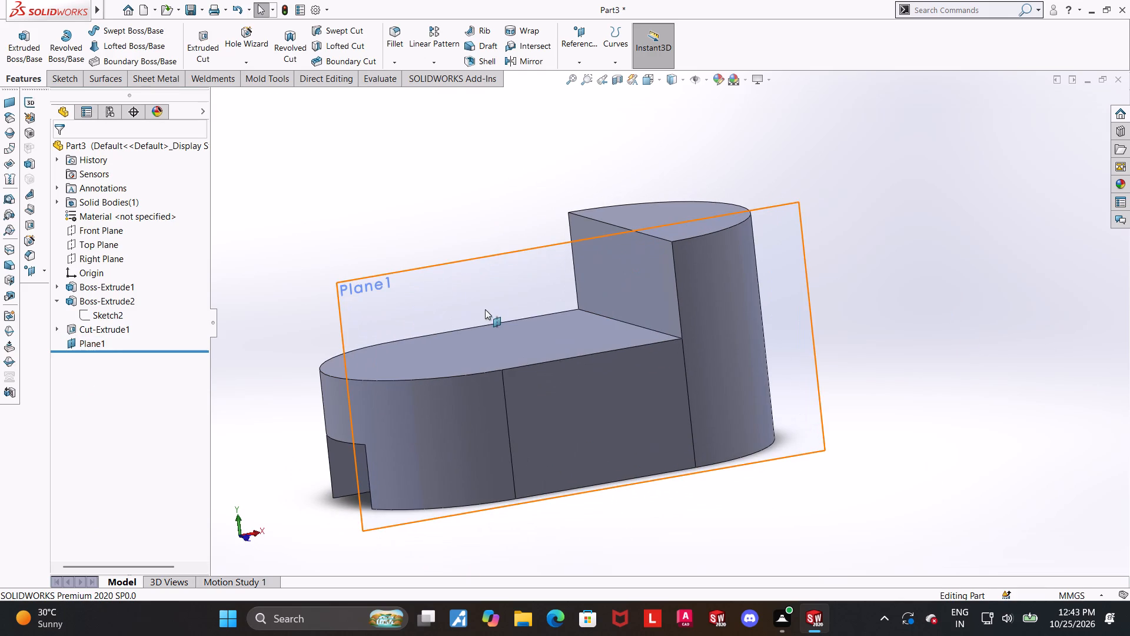
{"action": "left_click", "coordinate": [485, 309]}
{"action": "left_click", "coordinate": [541, 274]}
{"action": "left_click", "coordinate": [80, 353]}
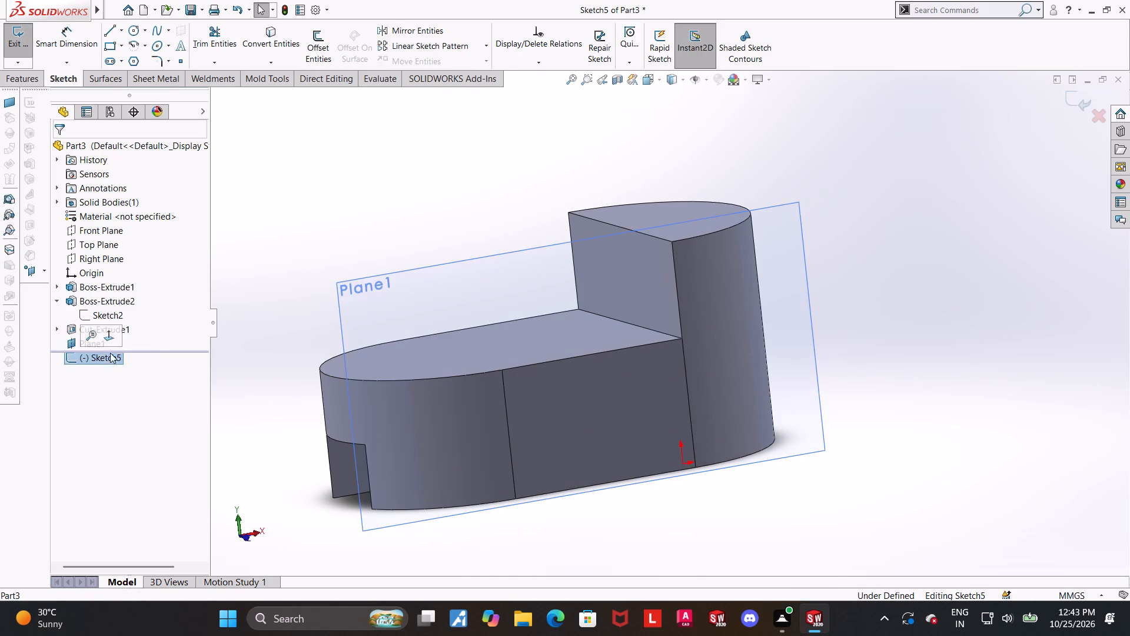
{"action": "left_click", "coordinate": [110, 339]}
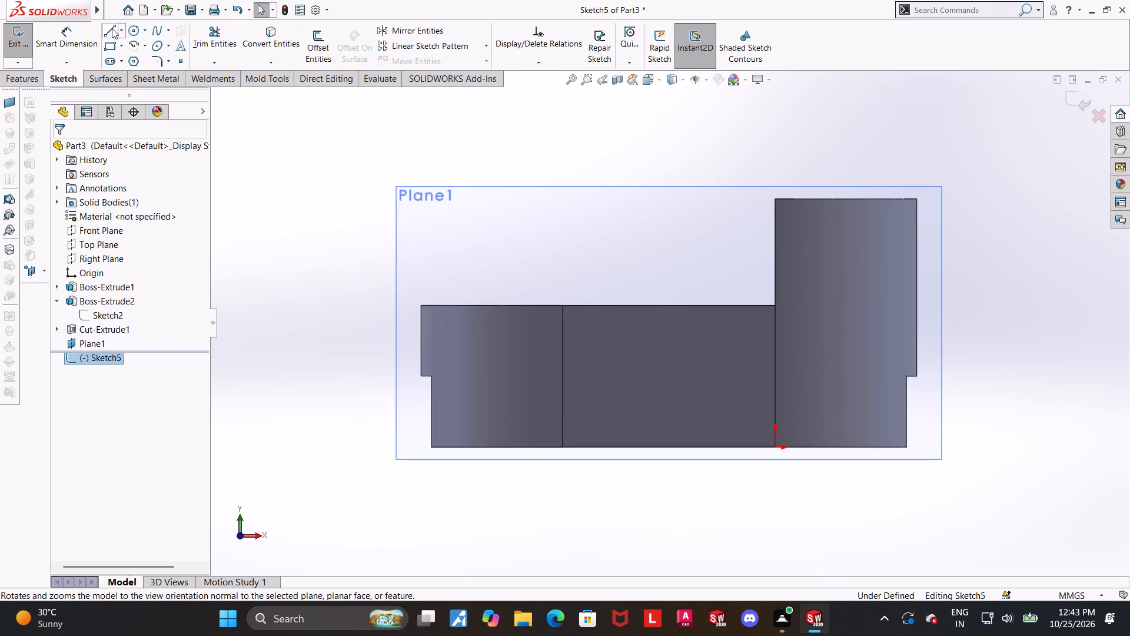
{"action": "left_click", "coordinate": [112, 28]}
{"action": "left_click", "coordinate": [775, 199]}
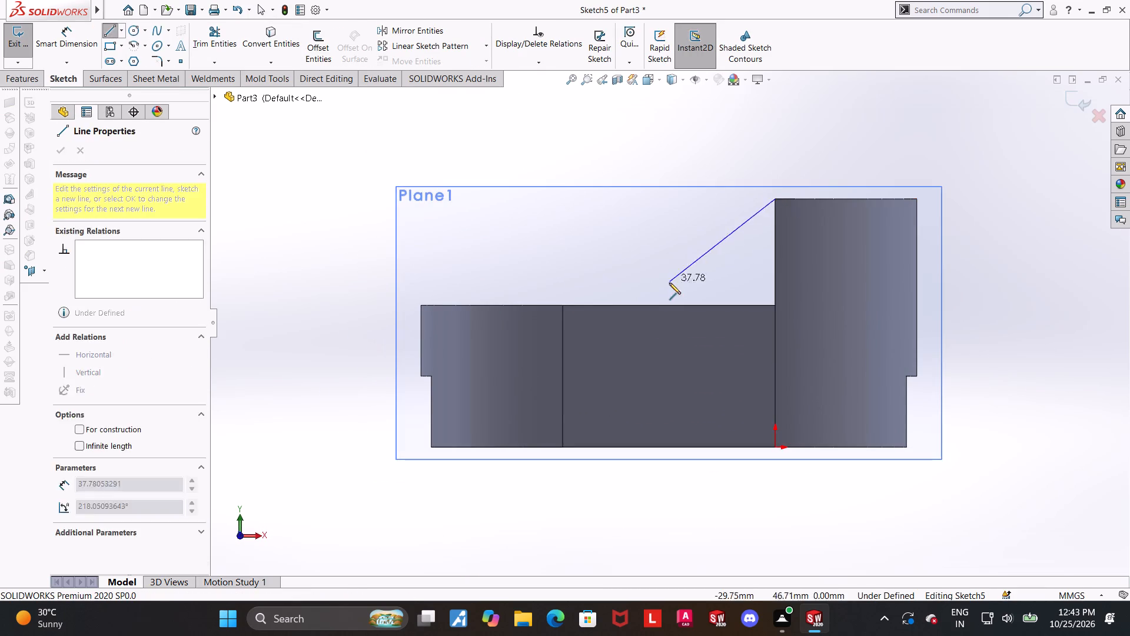
{"action": "left_click", "coordinate": [655, 307]}
{"action": "key", "text": "Escape"}
{"action": "key", "text": "Escape"}
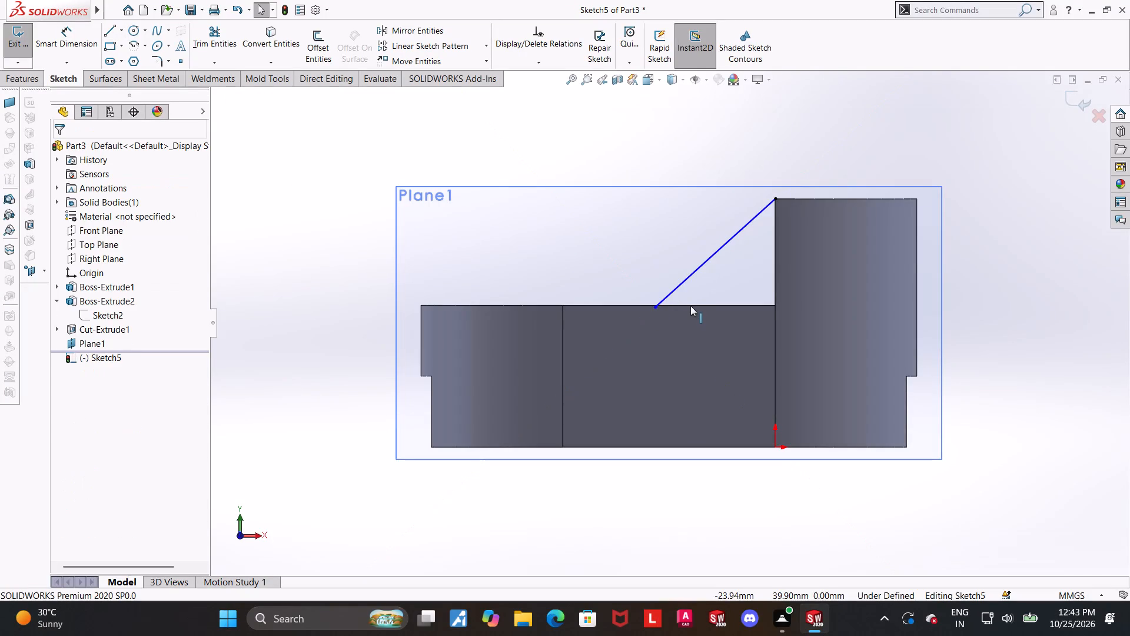
Make the diagonal line's lower endpoint coincident with the base's top edge.
{"action": "left_click", "coordinate": [690, 306]}
{"action": "left_click", "coordinate": [657, 310], "text": "ctrl"}
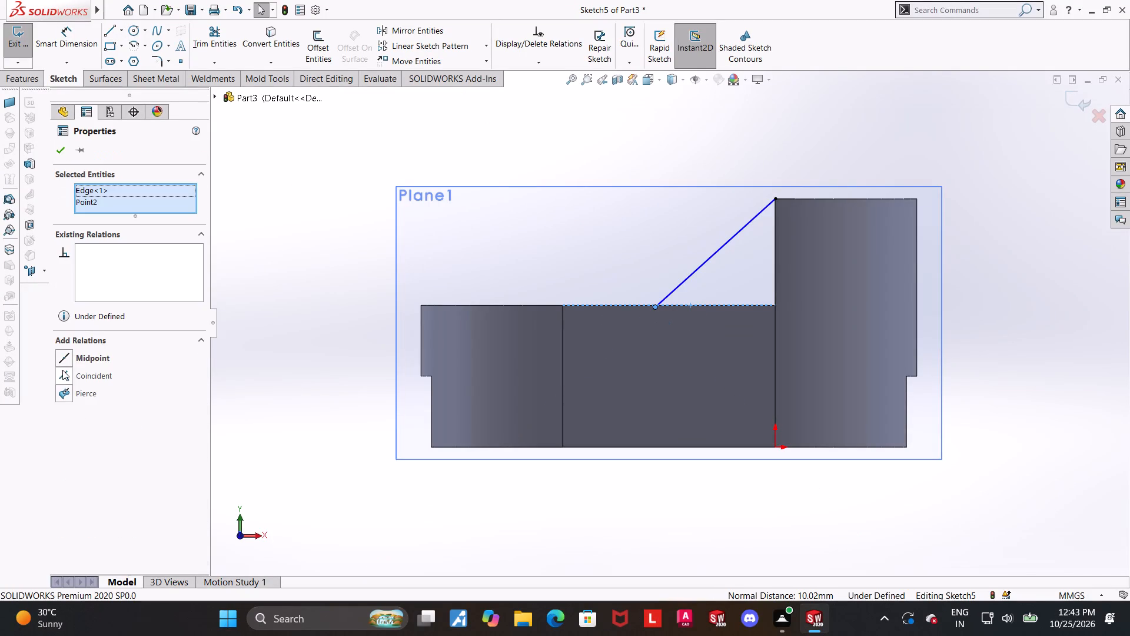
{"action": "left_click", "coordinate": [62, 375]}
{"action": "left_click", "coordinate": [669, 493]}
Dimension the horizontal distance between the diagonal line's lower endpoint and the origin as 30 mm.
{"action": "left_click", "coordinate": [36, 37]}
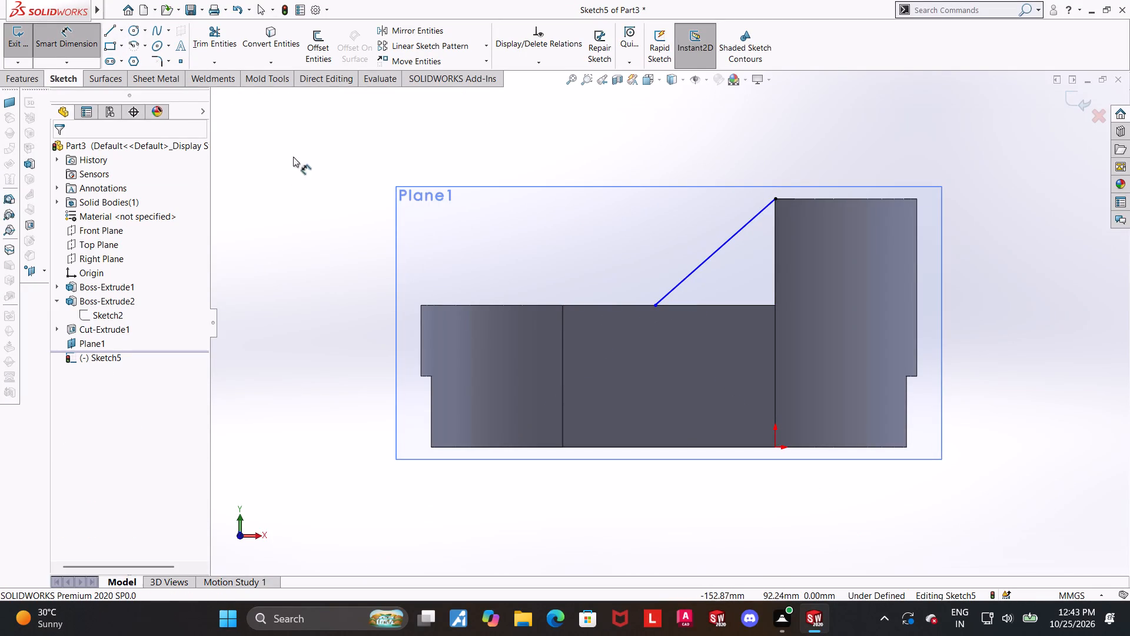
{"action": "left_click", "coordinate": [658, 304]}
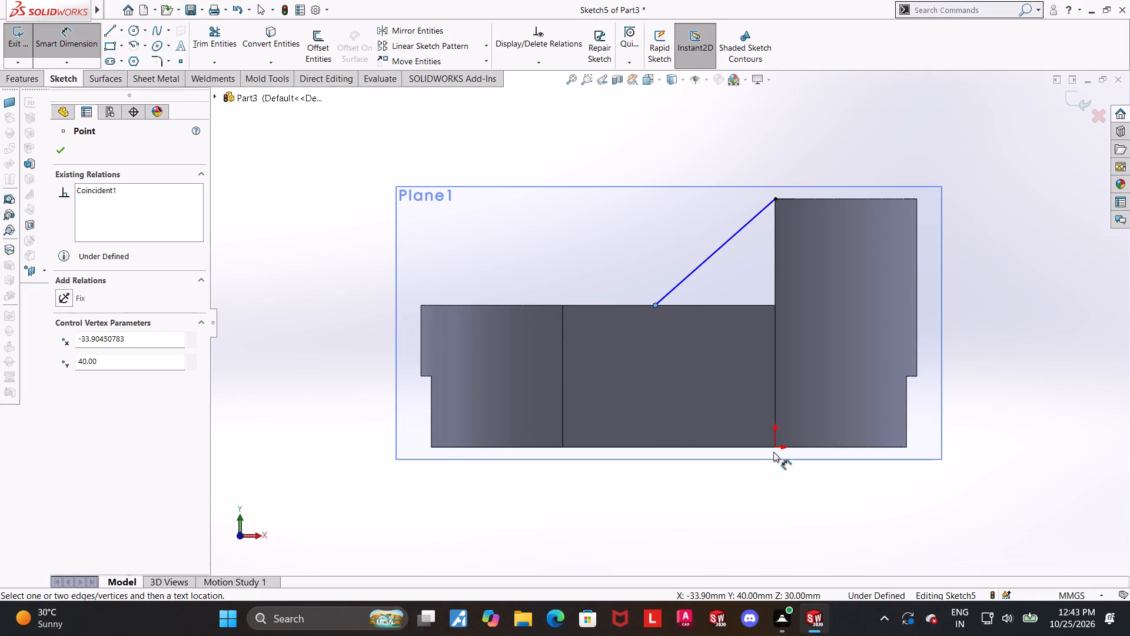
{"action": "left_click", "coordinate": [776, 444]}
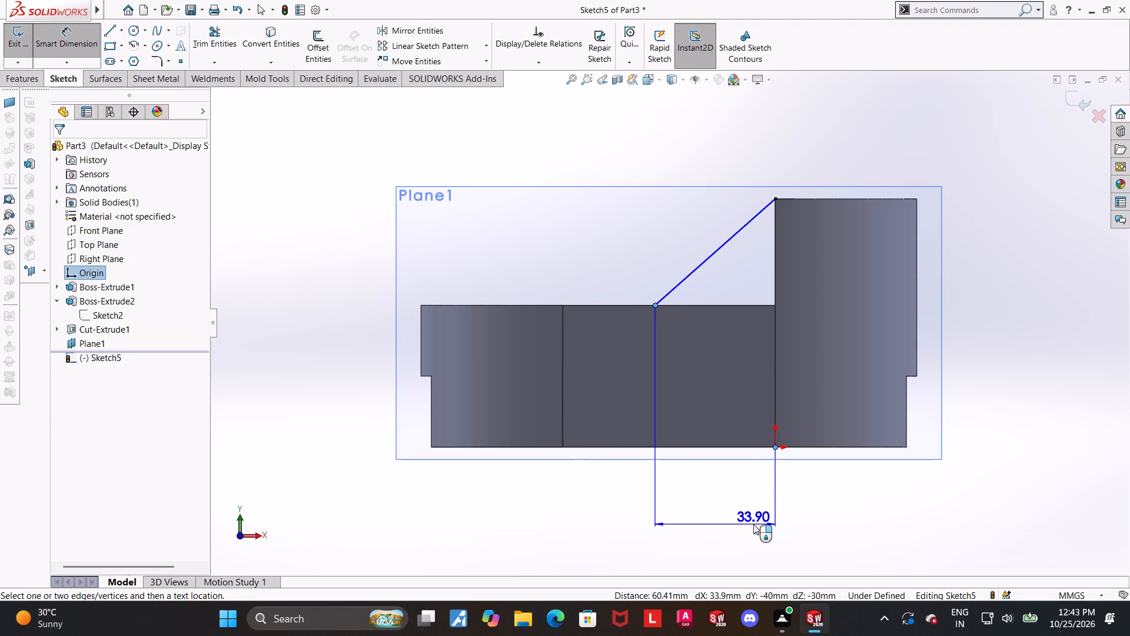
{"action": "left_click", "coordinate": [753, 524]}
{"action": "type", "text": "30"}
{"action": "key", "text": "Return"}
{"action": "key", "text": "Escape"}
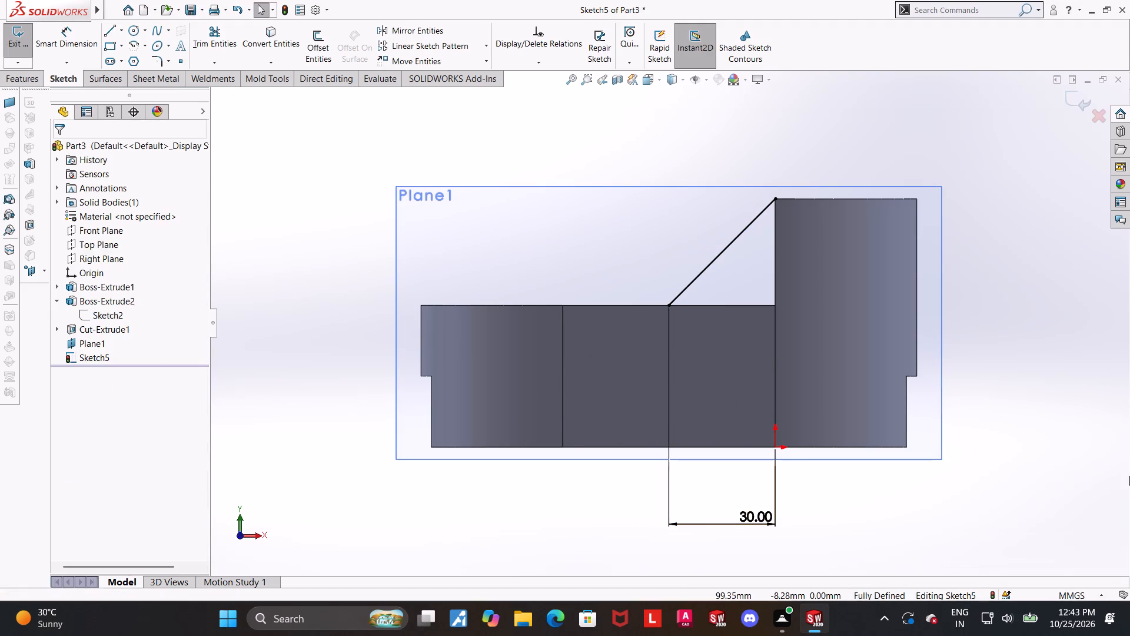
{"action": "left_click", "coordinate": [1129, 269]}
Add a short horizontal line from the diagonal line's upper endpoint along the boss's top edge and close the sketch.
{"action": "middle_click_drag", "start_coordinate": [995, 287], "coordinate": [1033, 314]}
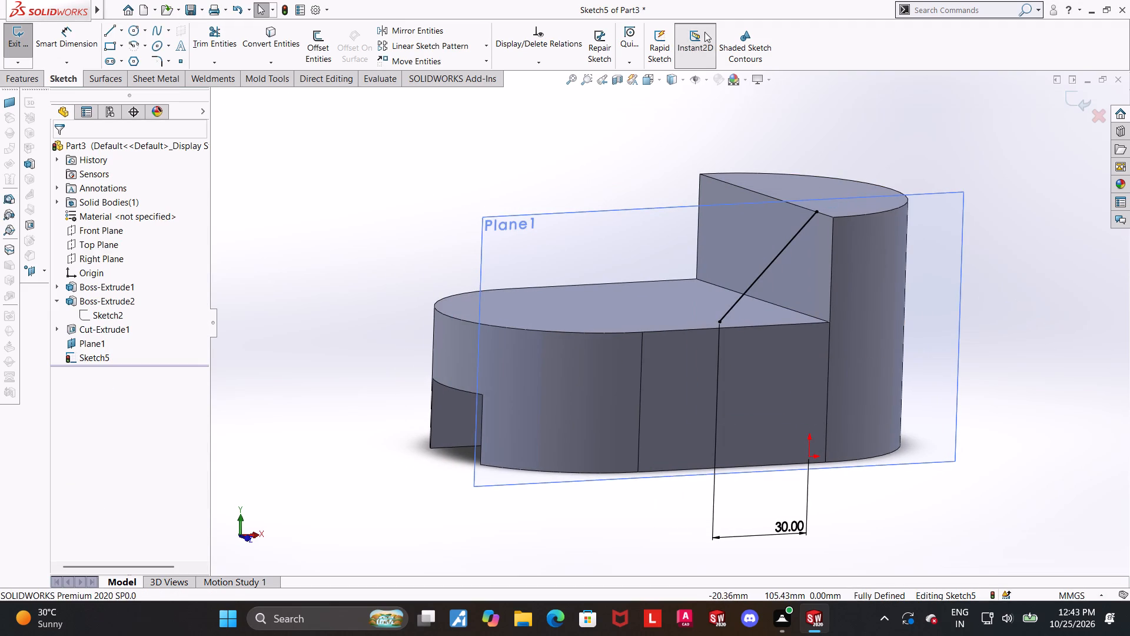
{"action": "left_click", "coordinate": [649, 76]}
{"action": "left_click", "coordinate": [616, 357]}
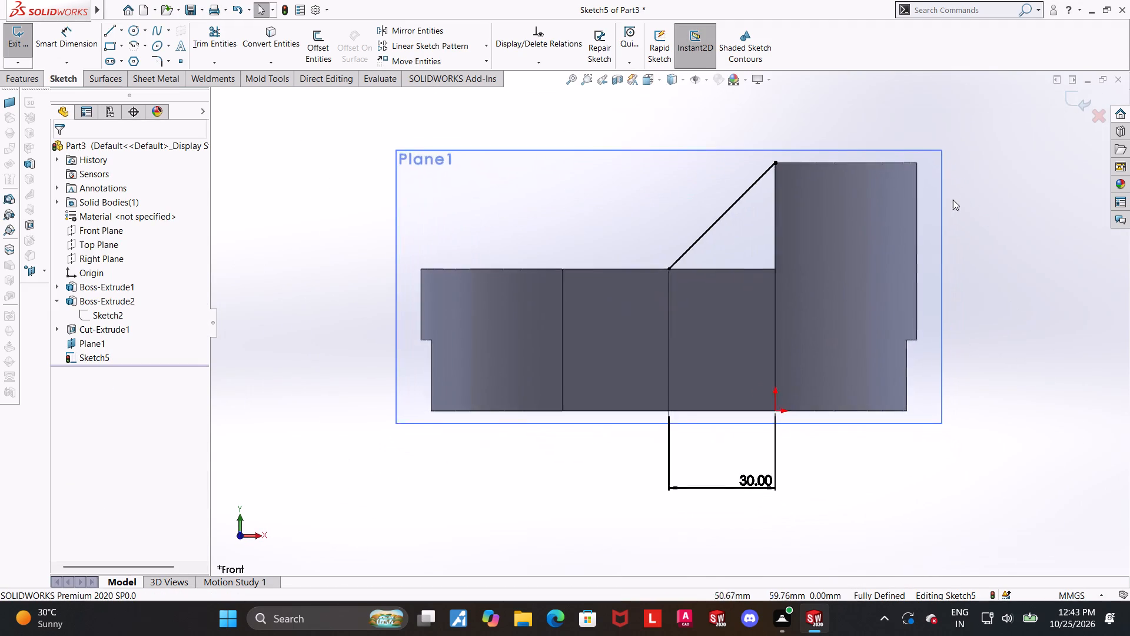
{"action": "scroll", "coordinate": [886, 168], "scroll_direction": "down", "scroll_amount": 2}
{"action": "left_click", "coordinate": [109, 27]}
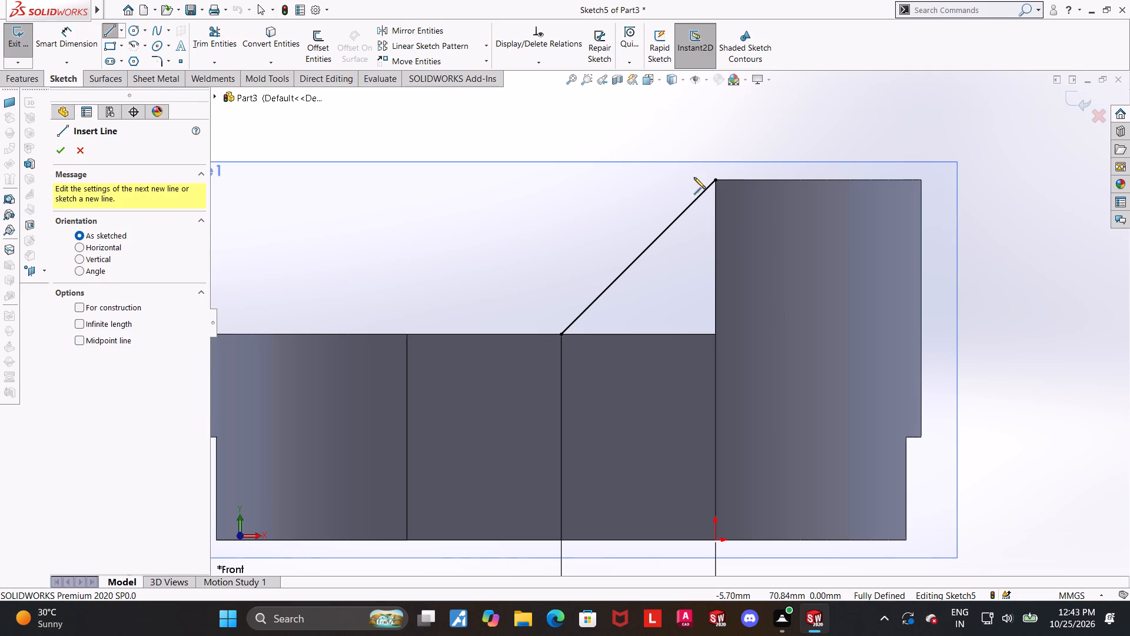
{"action": "left_click", "coordinate": [714, 180]}
{"action": "left_click", "coordinate": [727, 180]}
{"action": "key", "text": "Escape"}
{"action": "key", "text": "Escape"}
{"action": "left_click", "coordinate": [1075, 102]}
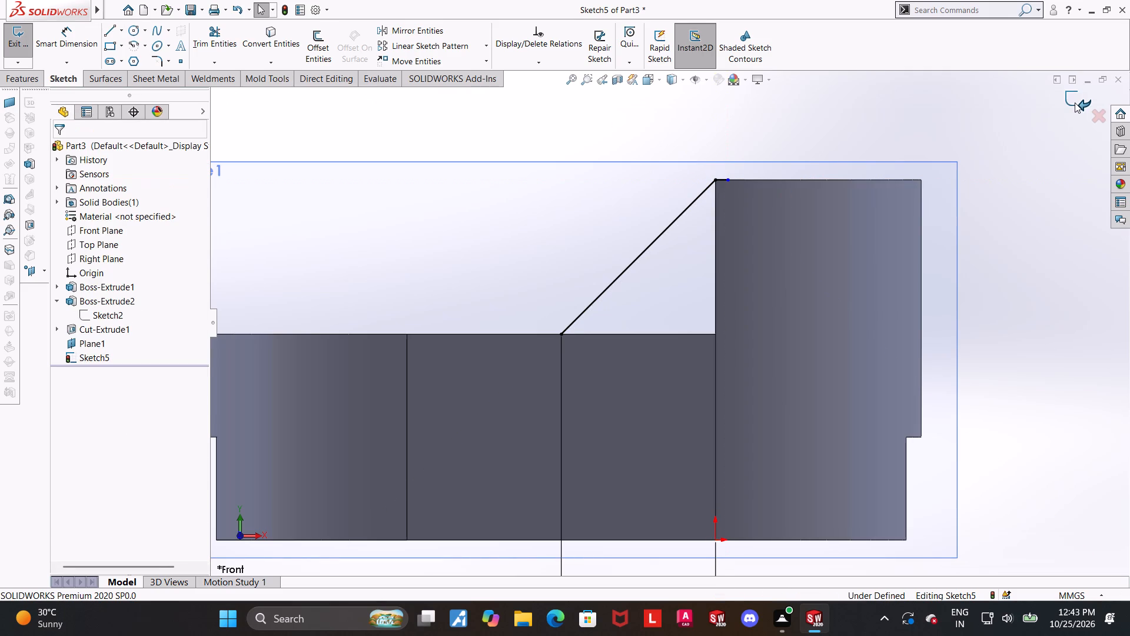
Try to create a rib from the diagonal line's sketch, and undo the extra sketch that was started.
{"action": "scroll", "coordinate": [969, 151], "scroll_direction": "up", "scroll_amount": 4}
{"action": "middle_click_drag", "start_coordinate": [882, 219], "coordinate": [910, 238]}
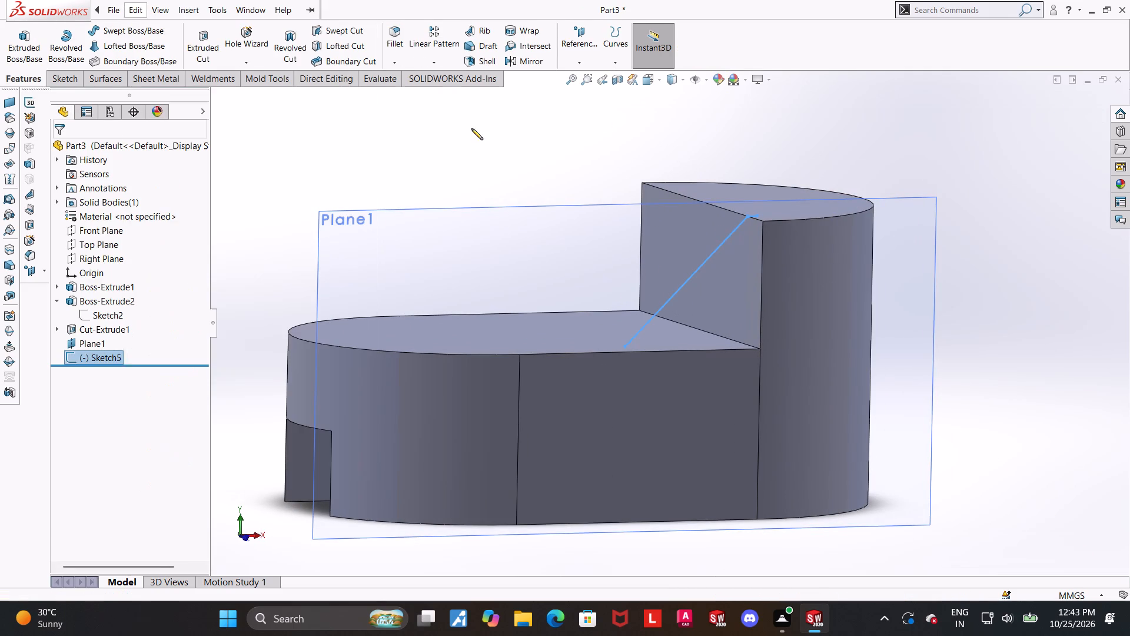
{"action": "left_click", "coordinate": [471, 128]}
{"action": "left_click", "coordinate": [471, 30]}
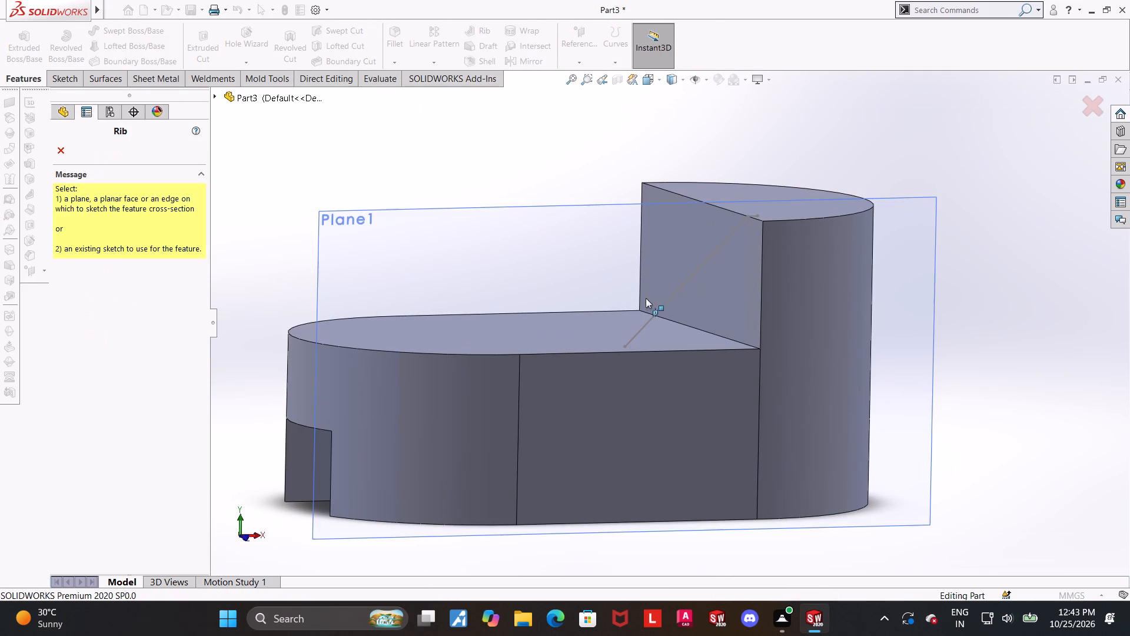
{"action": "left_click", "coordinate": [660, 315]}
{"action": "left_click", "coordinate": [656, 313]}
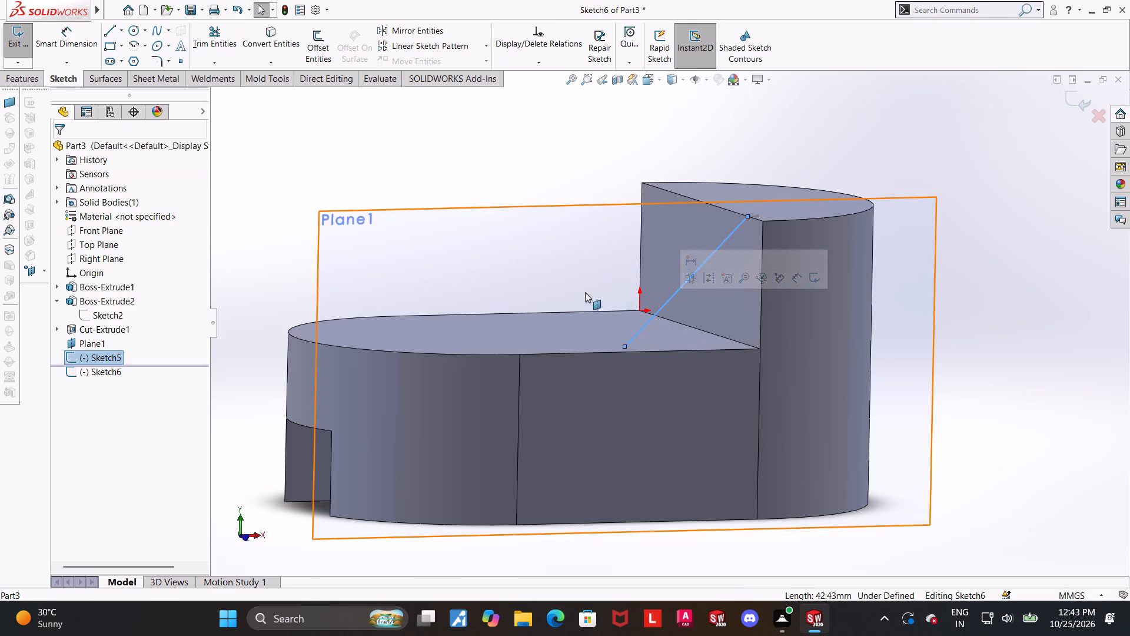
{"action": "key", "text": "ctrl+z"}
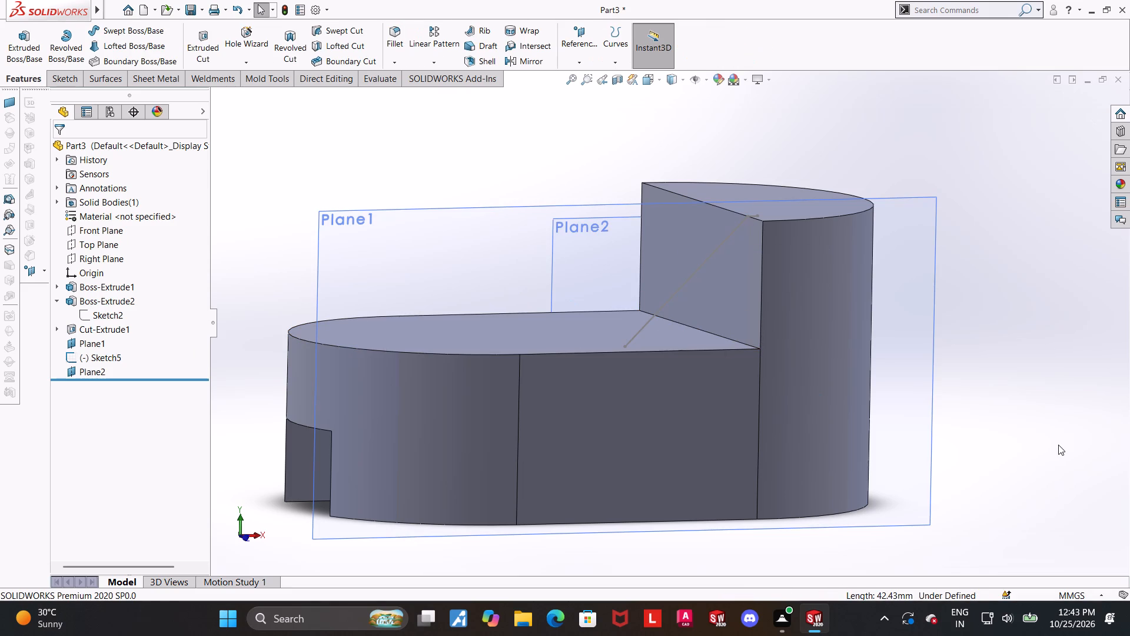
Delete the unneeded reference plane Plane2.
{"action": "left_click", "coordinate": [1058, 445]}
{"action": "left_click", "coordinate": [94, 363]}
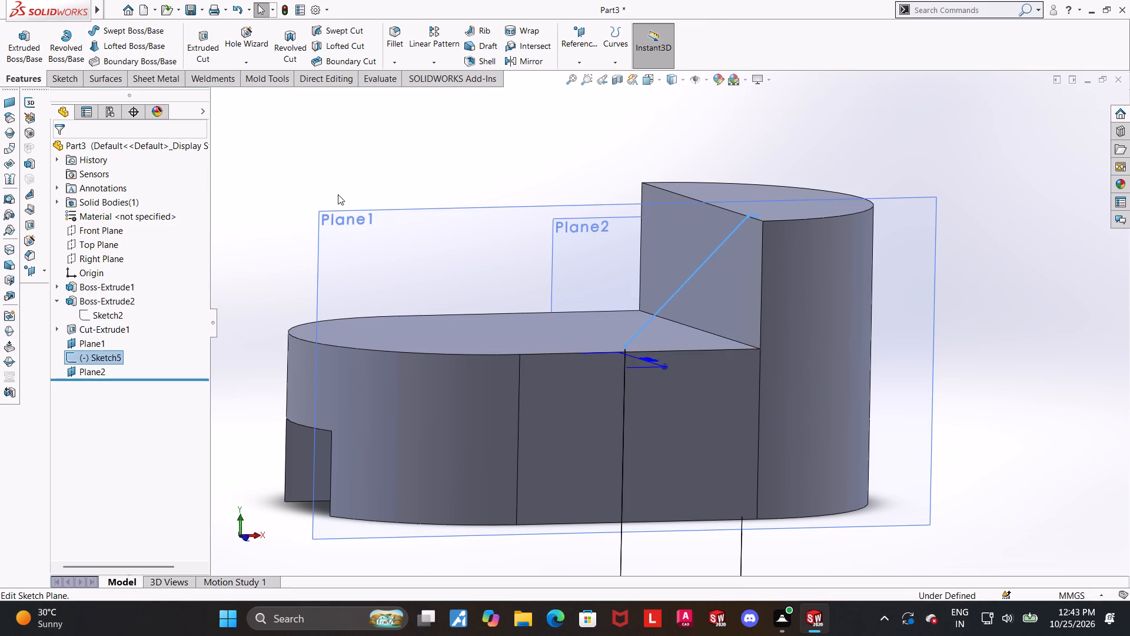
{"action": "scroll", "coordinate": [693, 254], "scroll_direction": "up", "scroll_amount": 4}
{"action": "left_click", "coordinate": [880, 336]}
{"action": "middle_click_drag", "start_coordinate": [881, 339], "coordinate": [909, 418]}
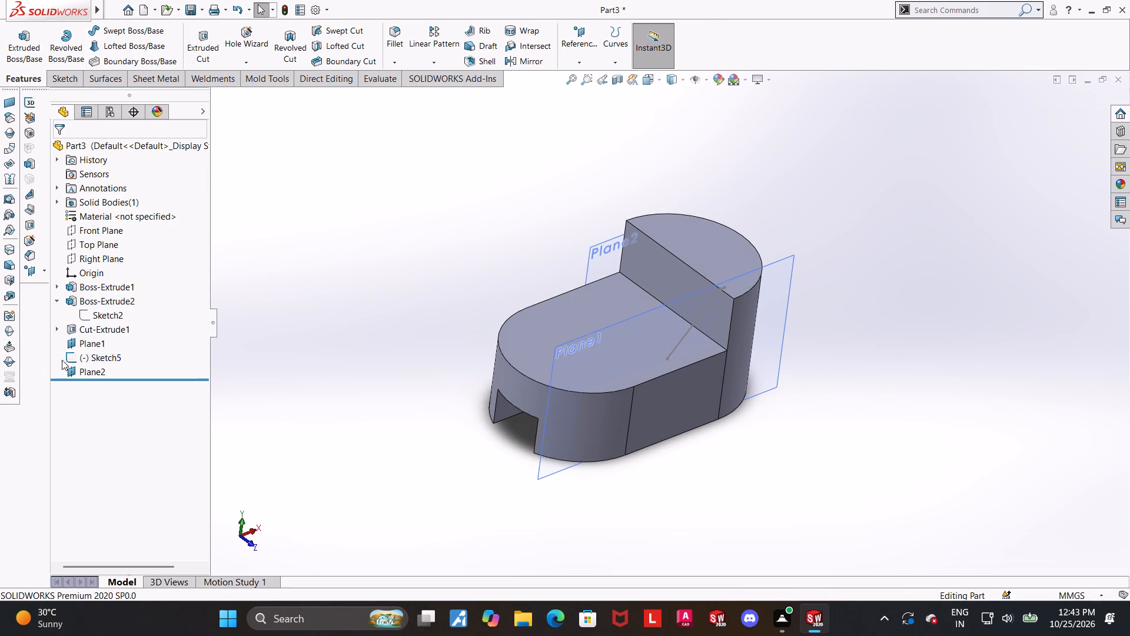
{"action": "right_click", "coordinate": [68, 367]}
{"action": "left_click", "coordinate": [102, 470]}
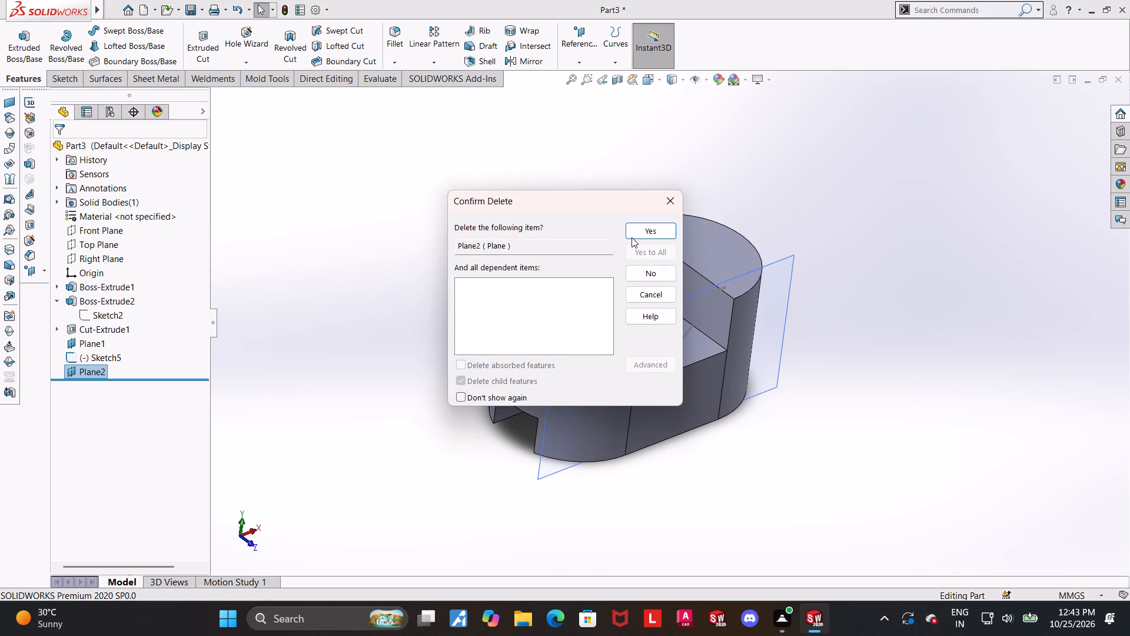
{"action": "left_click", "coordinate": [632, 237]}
Create a 10 mm thick rib from the diagonal line's sketch, with the thickness on the first side.
{"action": "left_click", "coordinate": [511, 143]}
{"action": "left_click", "coordinate": [481, 25]}
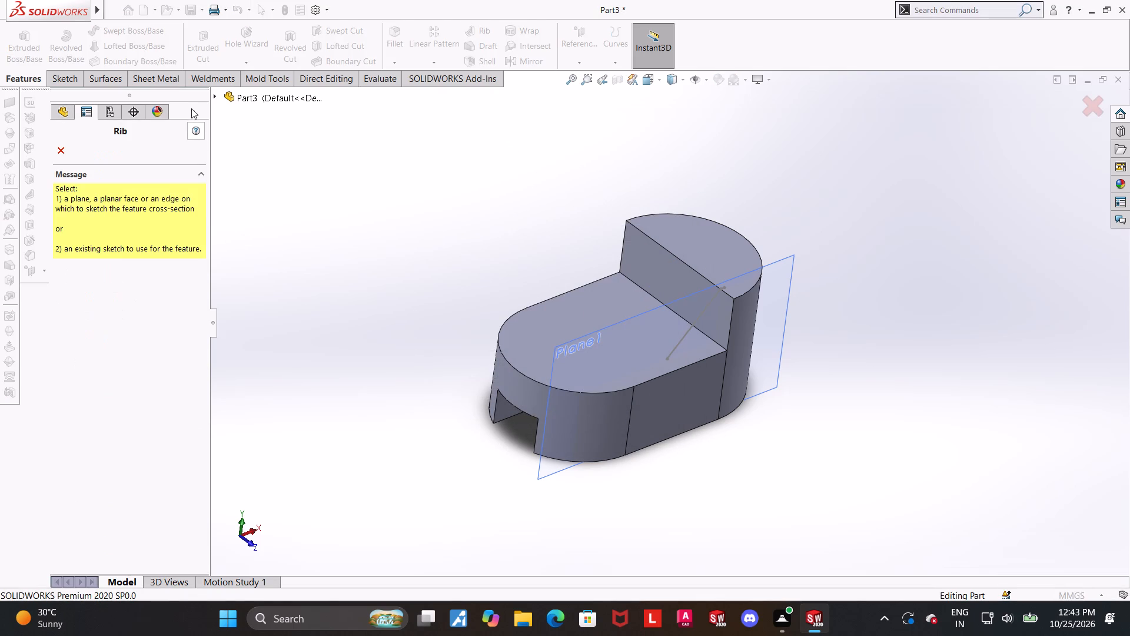
{"action": "left_click", "coordinate": [213, 94]}
{"action": "left_click", "coordinate": [262, 295]}
{"action": "middle_click_drag", "start_coordinate": [802, 397], "coordinate": [793, 375]}
{"action": "left_click", "coordinate": [88, 203]}
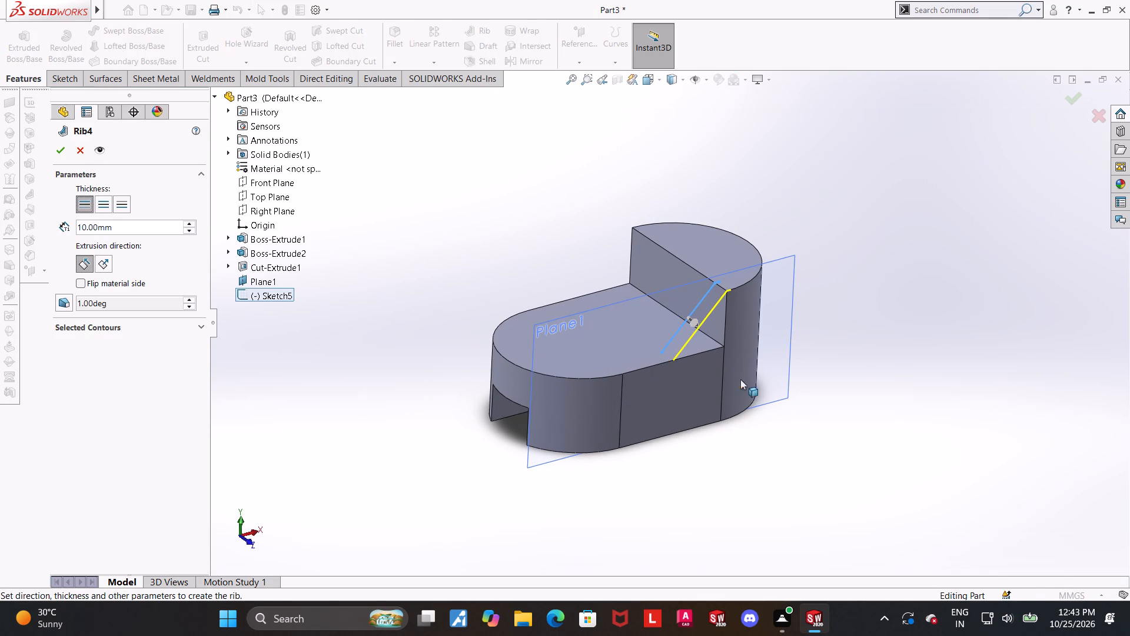
{"action": "middle_click_drag", "start_coordinate": [773, 392], "coordinate": [790, 397]}
{"action": "scroll", "coordinate": [766, 363], "scroll_direction": "down", "scroll_amount": 4}
{"action": "middle_click_drag", "start_coordinate": [739, 344], "coordinate": [733, 346]}
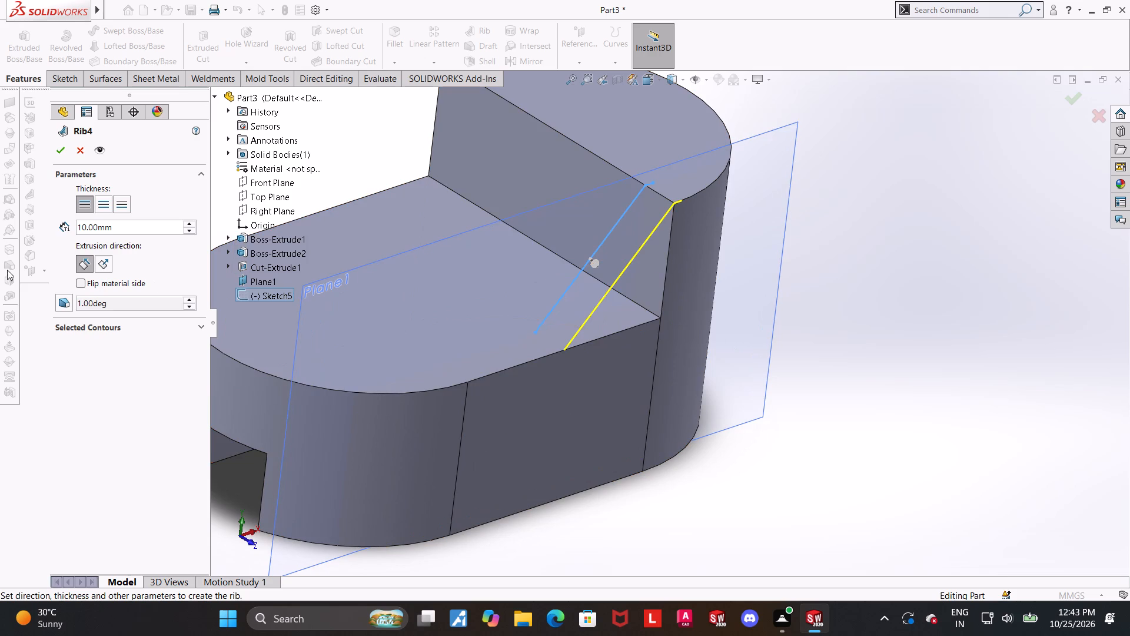
{"action": "left_click", "coordinate": [63, 150]}
{"action": "left_click", "coordinate": [856, 350]}
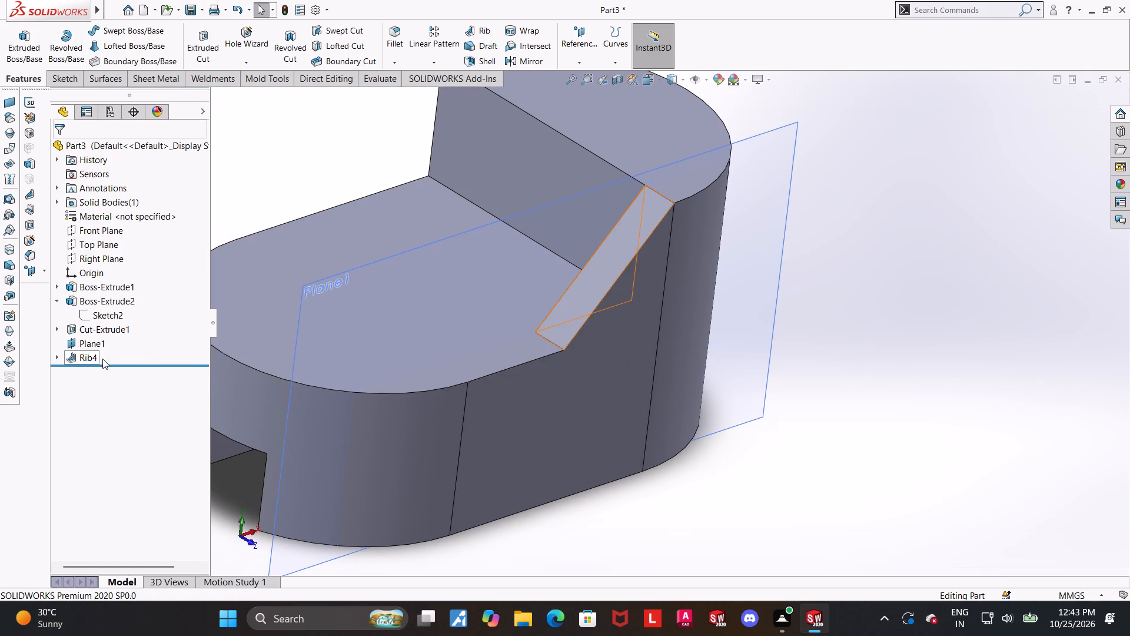
Hide the reference plane that carries the rib sketch.
{"action": "left_click", "coordinate": [59, 356]}
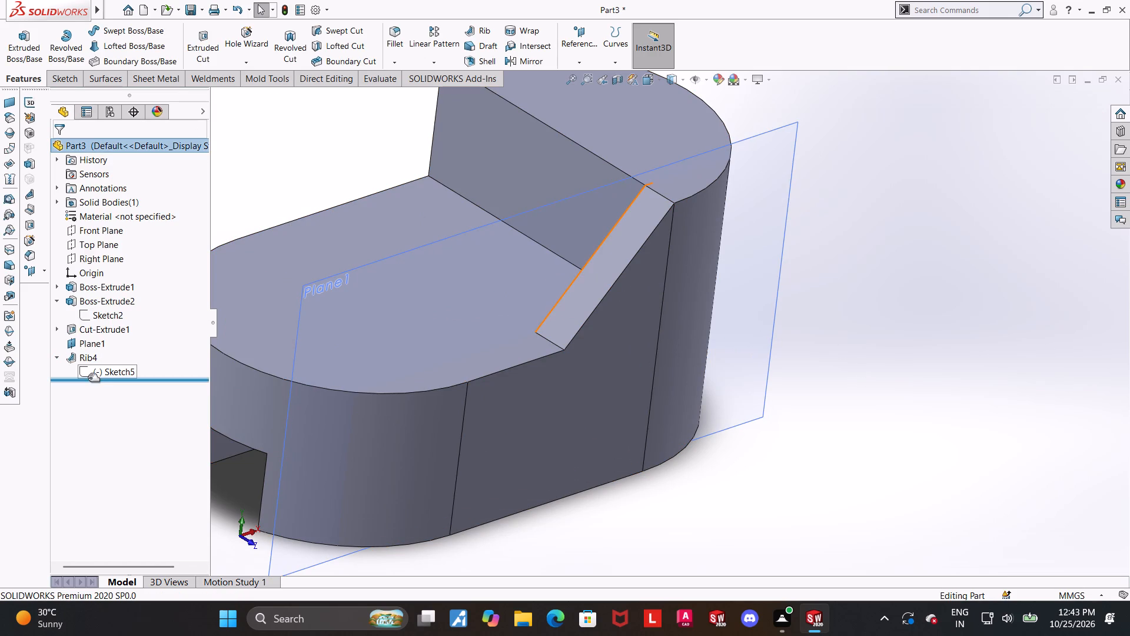
{"action": "right_click", "coordinate": [78, 346]}
{"action": "left_click", "coordinate": [109, 327]}
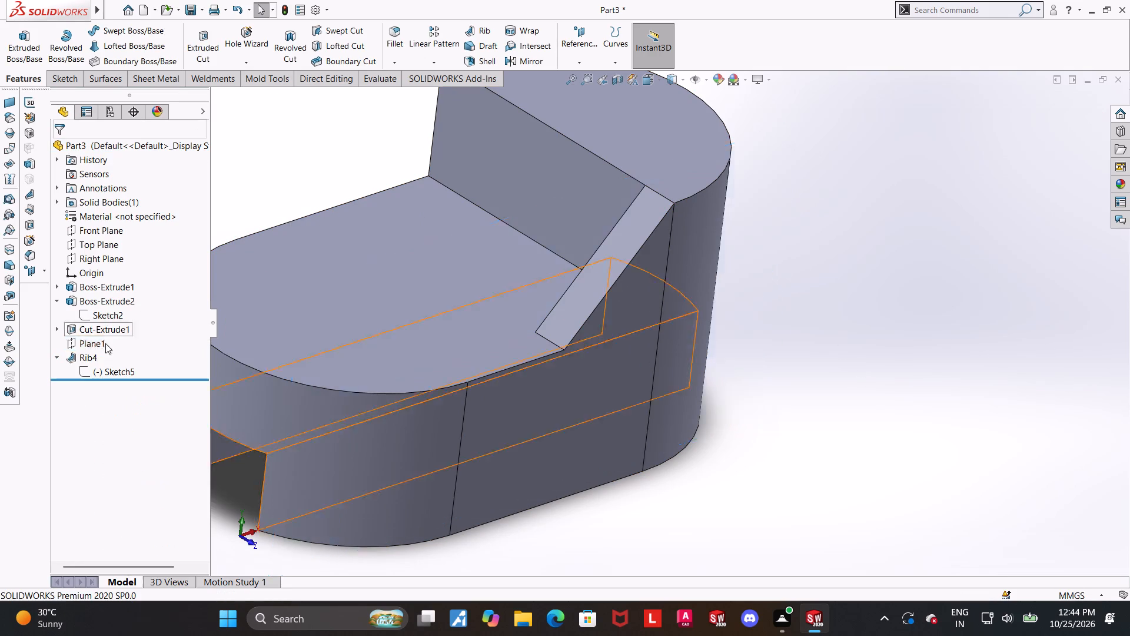
Move the rib's sketch from Plane1 onto the base's flat side face below the rib.
{"action": "right_click", "coordinate": [113, 367]}
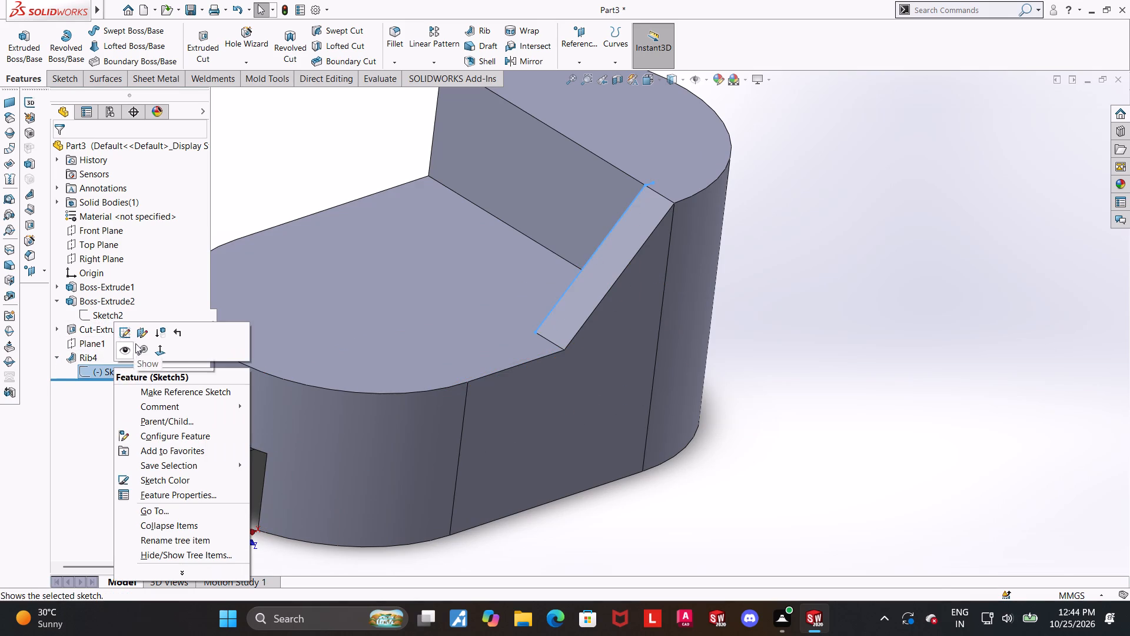
{"action": "left_click", "coordinate": [139, 333]}
{"action": "middle_click_drag", "start_coordinate": [454, 377], "coordinate": [436, 319]}
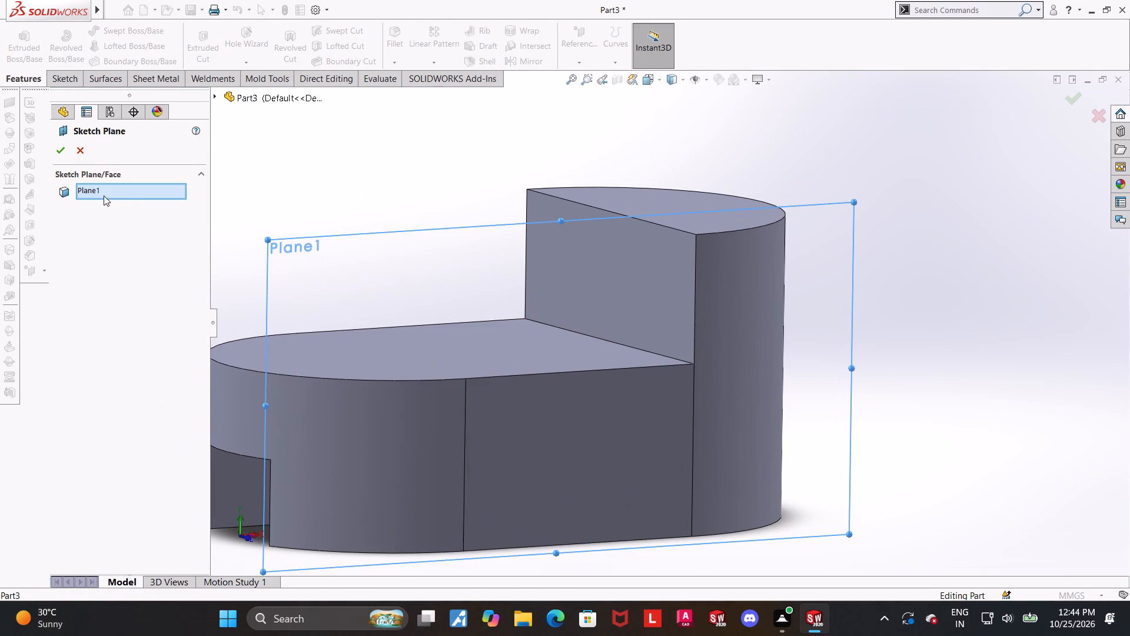
{"action": "right_click", "coordinate": [105, 188]}
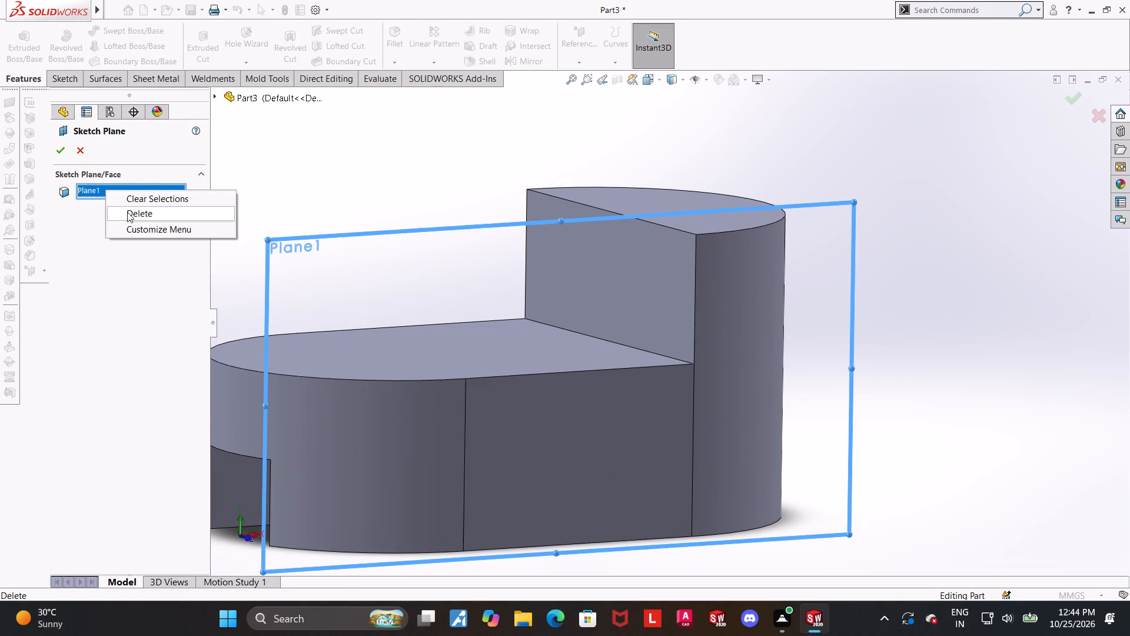
{"action": "left_click", "coordinate": [128, 215]}
{"action": "left_click", "coordinate": [672, 418]}
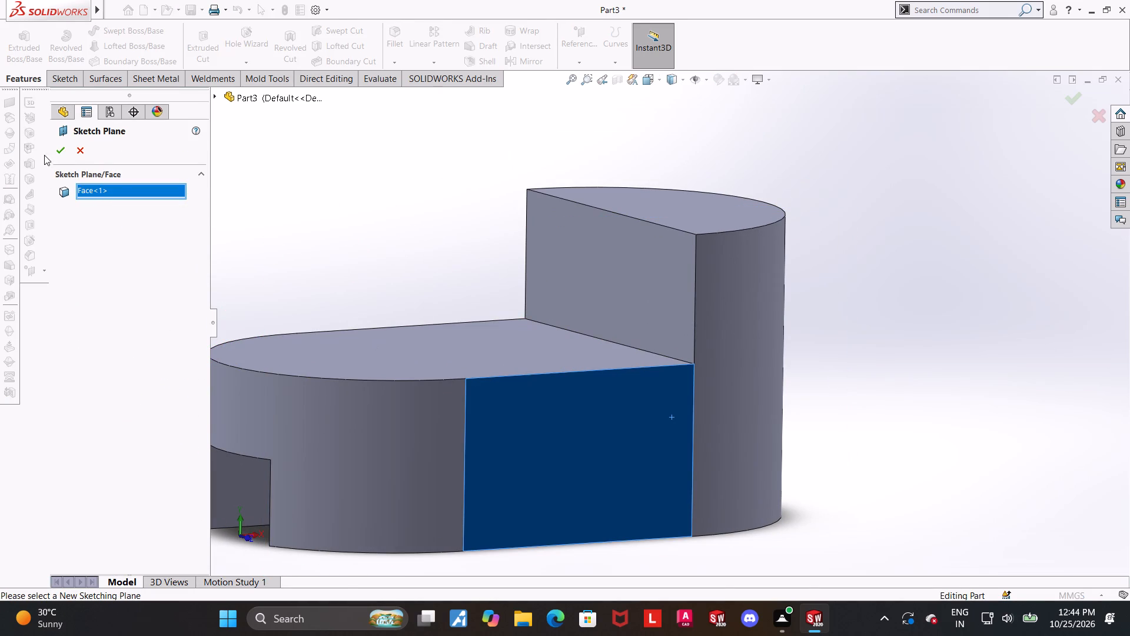
{"action": "left_click", "coordinate": [57, 148]}
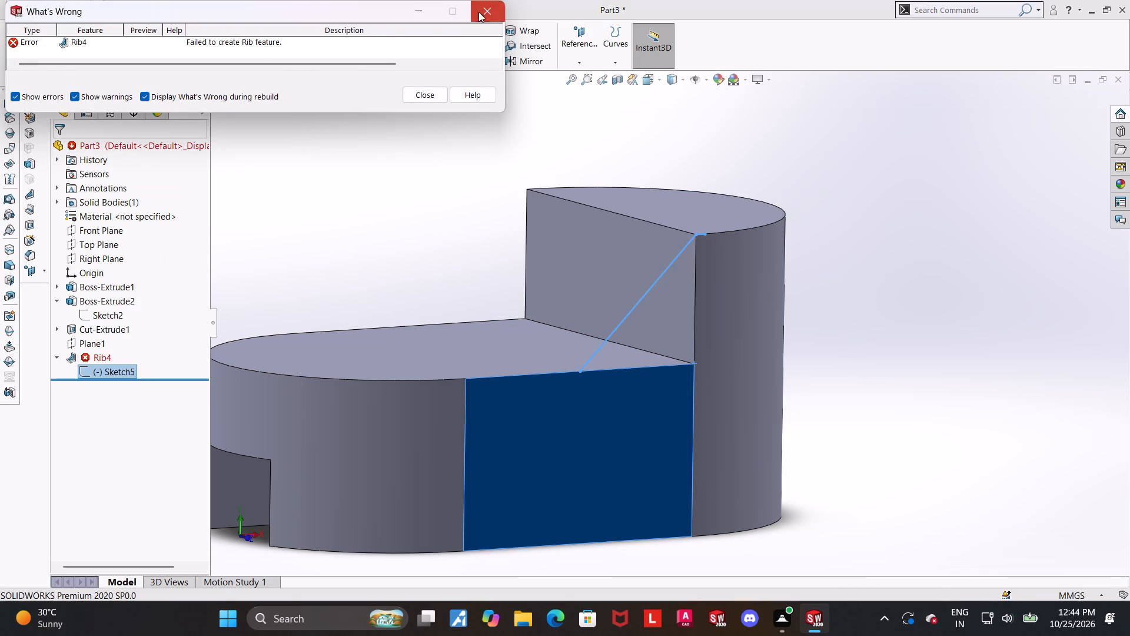
{"action": "left_click", "coordinate": [478, 12]}
Edit the rib so its thickness goes to the second side of the sketch.
{"action": "left_click", "coordinate": [86, 358]}
{"action": "left_click", "coordinate": [94, 322]}
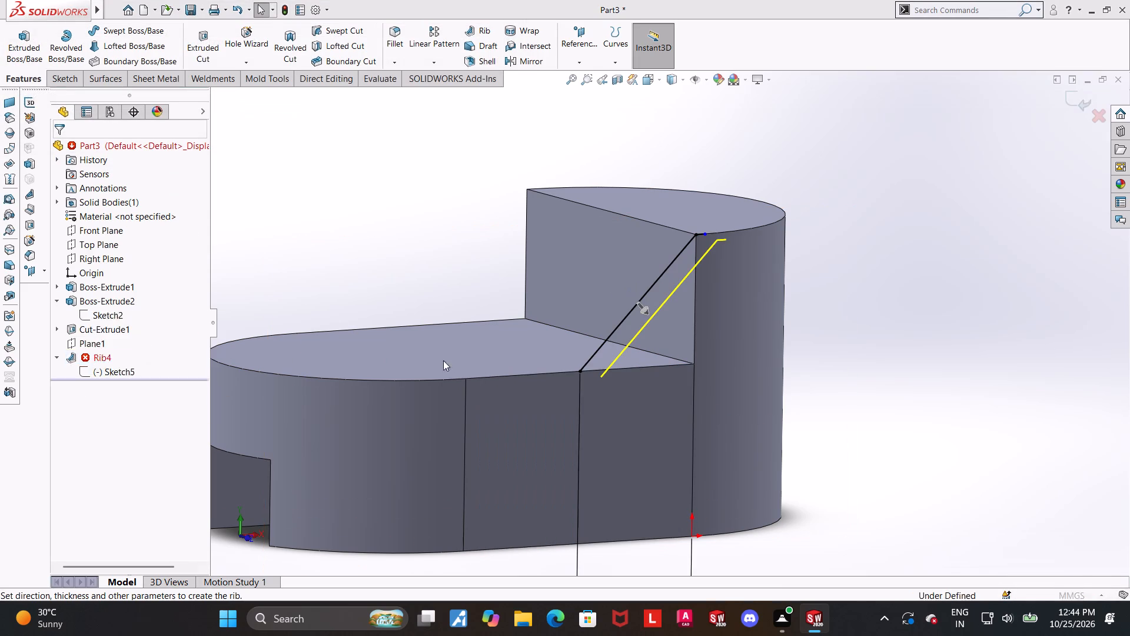
{"action": "left_click", "coordinate": [120, 206]}
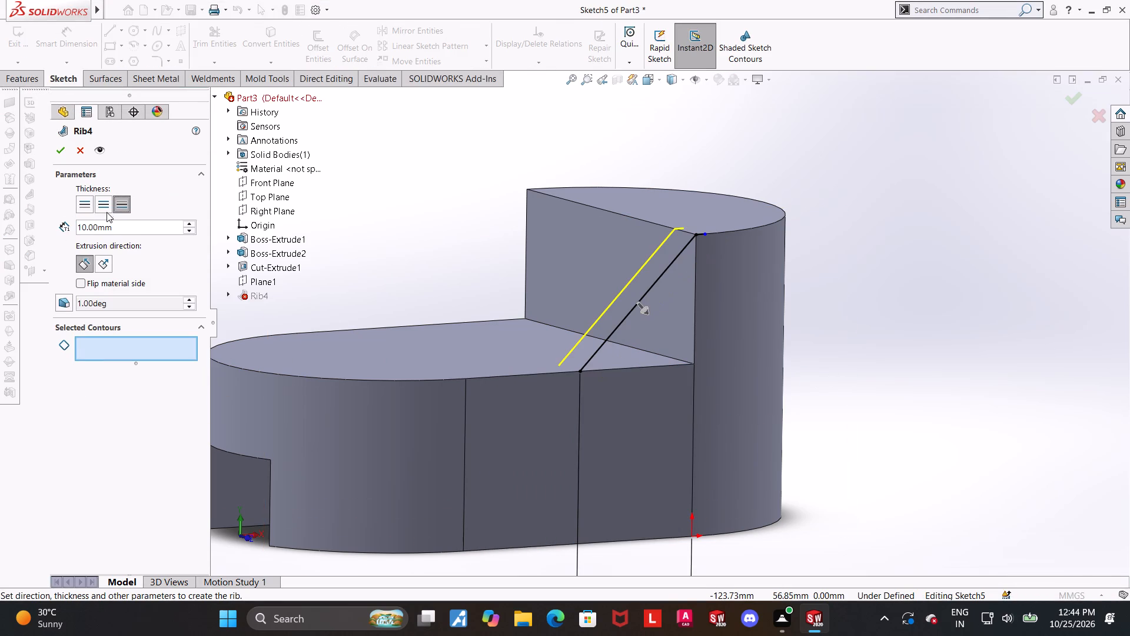
{"action": "left_click", "coordinate": [64, 145]}
{"action": "left_click", "coordinate": [908, 293]}
Examine from several angles how the rib meets the boss and the base.
{"action": "middle_click_drag", "start_coordinate": [879, 304], "coordinate": [847, 363]}
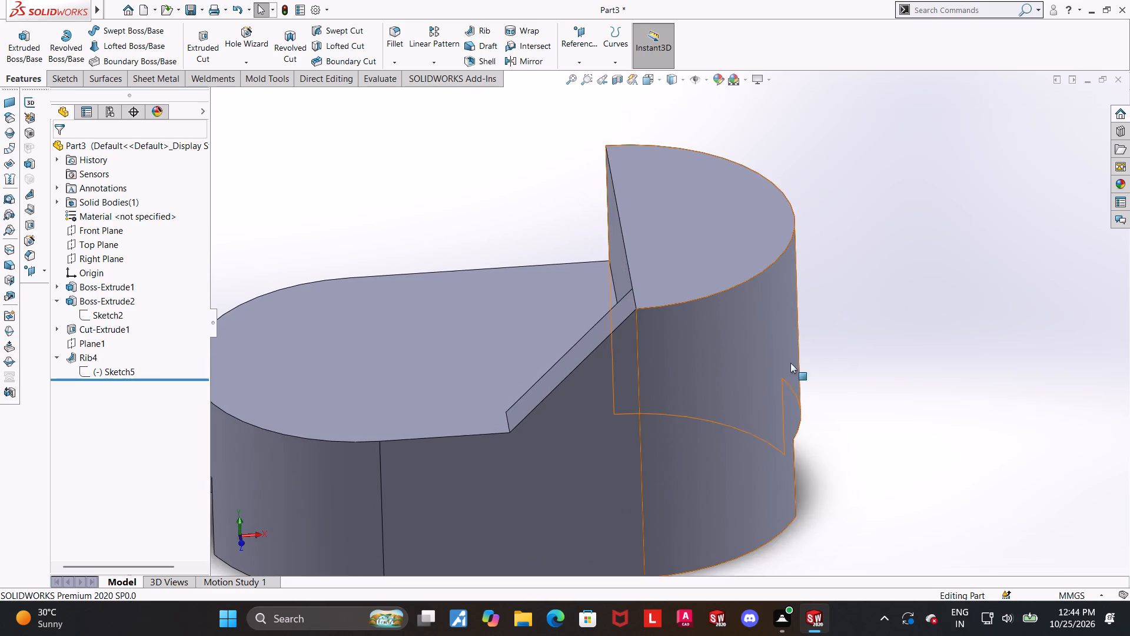
{"action": "scroll", "coordinate": [667, 296], "scroll_direction": "down", "scroll_amount": 4}
{"action": "scroll", "coordinate": [616, 385], "scroll_direction": "up", "scroll_amount": 4}
{"action": "middle_click_drag", "start_coordinate": [630, 416], "coordinate": [683, 323]}
{"action": "scroll", "coordinate": [1045, 409], "scroll_direction": "up", "scroll_amount": 3}
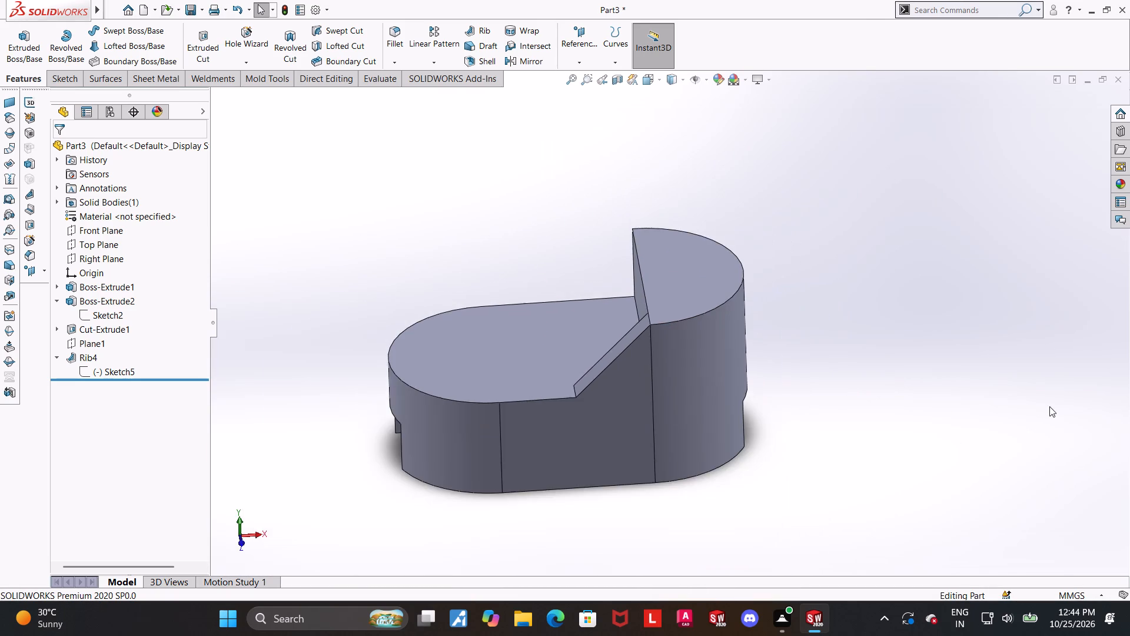
{"action": "middle_click_drag", "start_coordinate": [915, 390], "coordinate": [992, 390]}
{"action": "scroll", "coordinate": [992, 387], "scroll_direction": "up", "scroll_amount": 1}
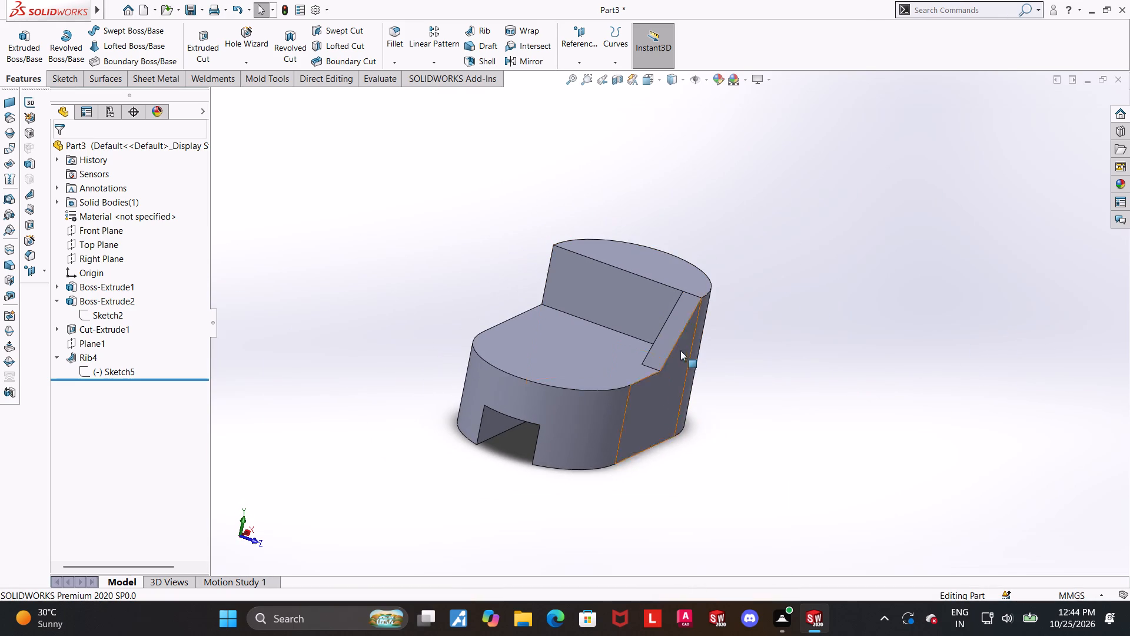
{"action": "scroll", "coordinate": [499, 363], "scroll_direction": "down", "scroll_amount": 1}
{"action": "middle_click_drag", "start_coordinate": [667, 314], "coordinate": [655, 329]}
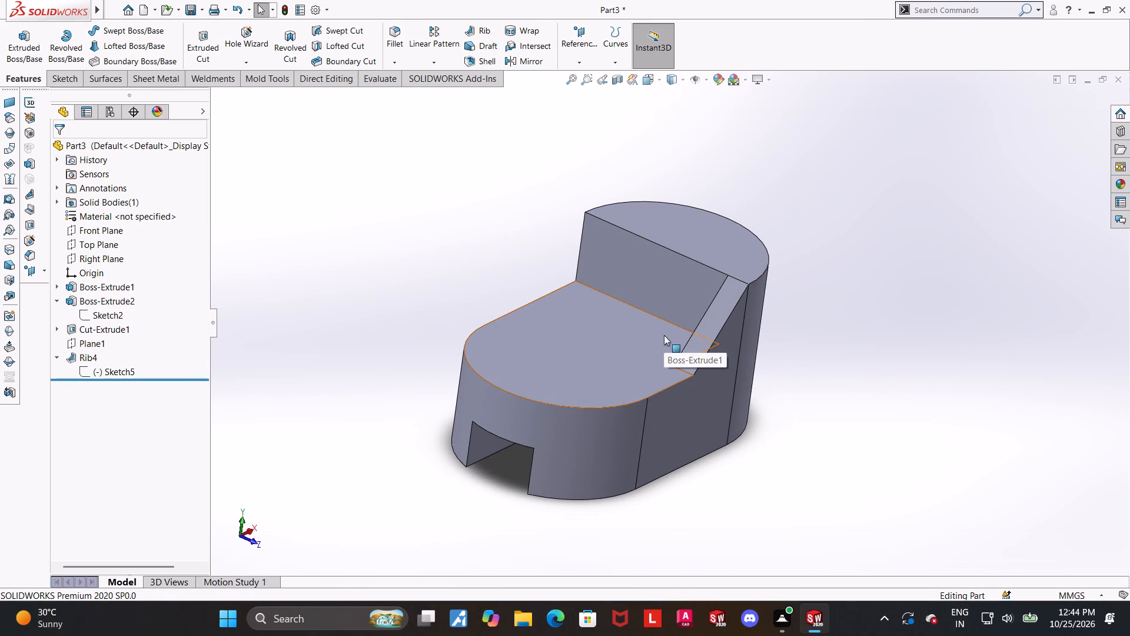
{"action": "middle_click_drag", "start_coordinate": [613, 316], "coordinate": [609, 306]}
Mirror the rib about the Front Plane.
{"action": "left_click", "coordinate": [540, 55]}
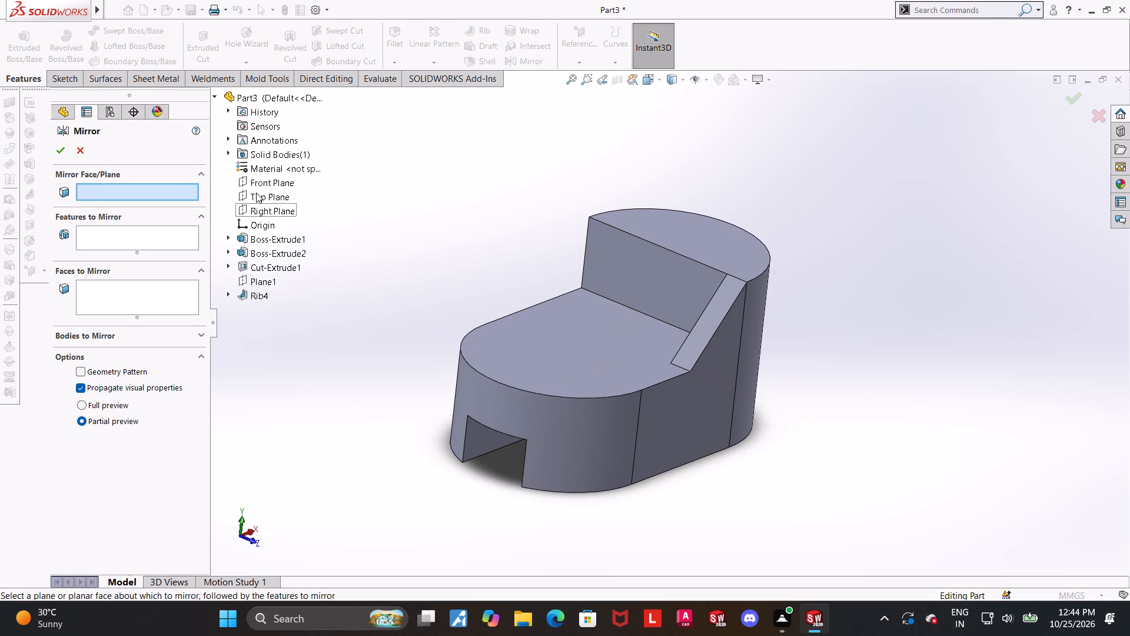
{"action": "left_click", "coordinate": [256, 188]}
{"action": "left_click", "coordinate": [265, 298]}
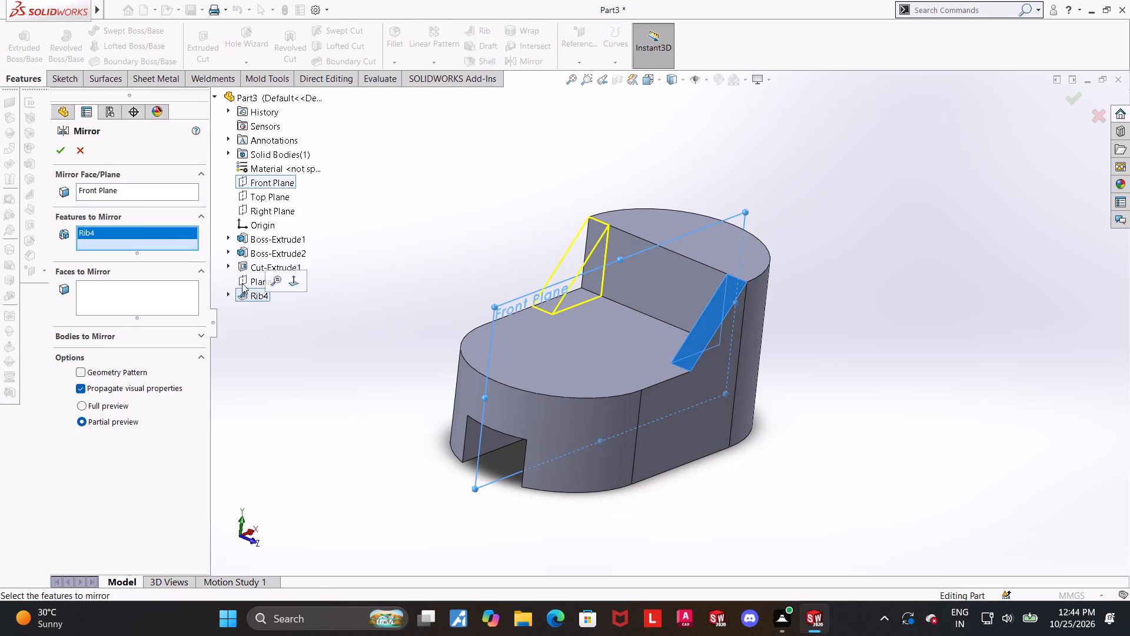
{"action": "left_click", "coordinate": [59, 148]}
{"action": "left_click", "coordinate": [817, 348]}
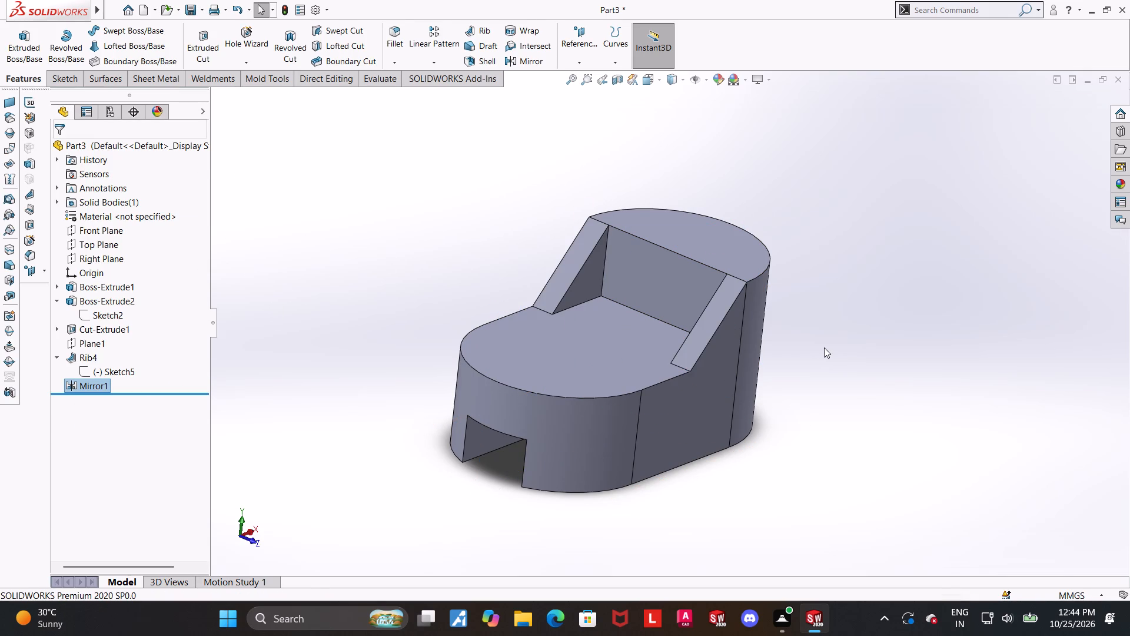
Measure the distance between the mirrored rib's lower edge and the boss's flat face.
{"action": "scroll", "coordinate": [755, 264], "scroll_direction": "down", "scroll_amount": 2}
{"action": "middle_click_drag", "start_coordinate": [670, 340], "coordinate": [665, 337]}
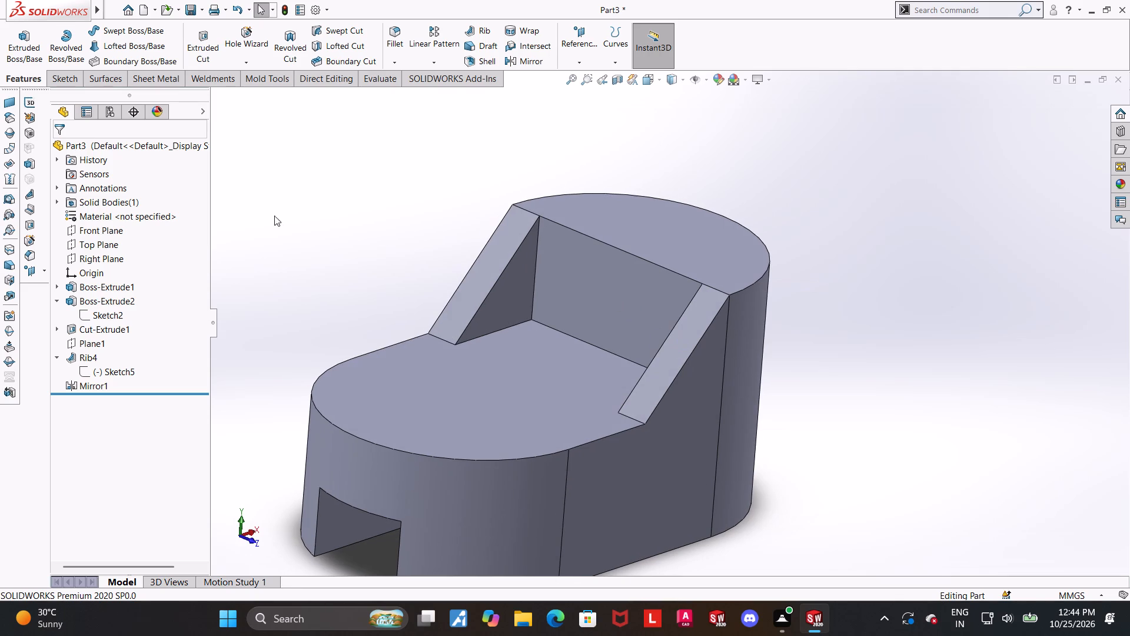
{"action": "left_click", "coordinate": [396, 83]}
{"action": "left_click", "coordinate": [114, 42]}
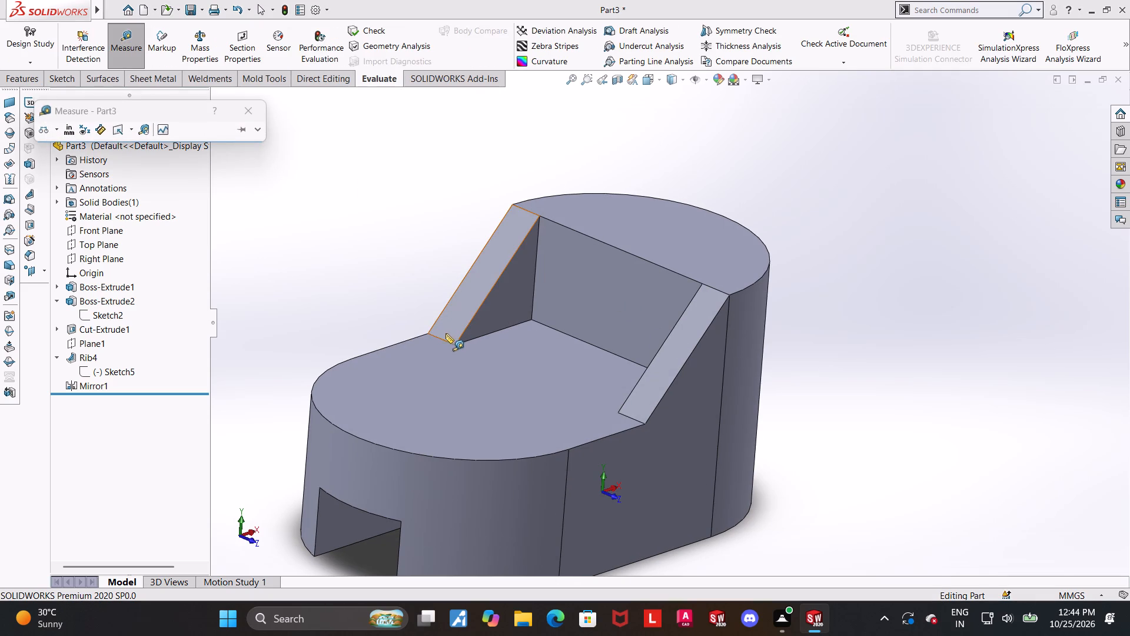
{"action": "left_click", "coordinate": [439, 337]}
{"action": "left_click", "coordinate": [650, 284]}
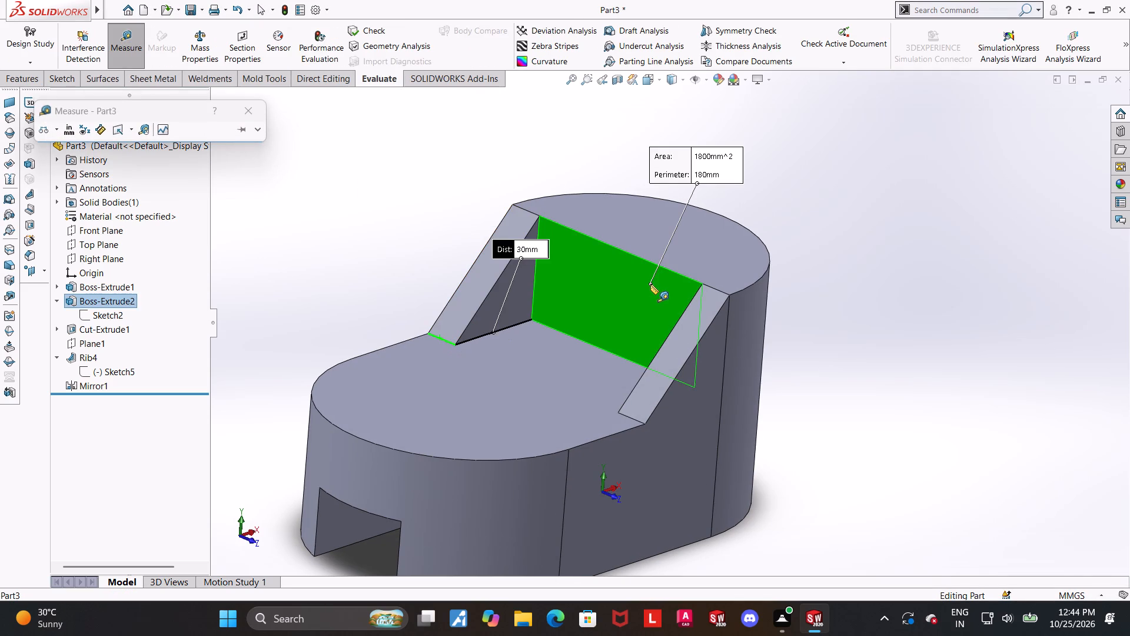
{"action": "key", "text": "grave"}
{"action": "scroll", "coordinate": [582, 283], "scroll_direction": "up", "scroll_amount": 1}
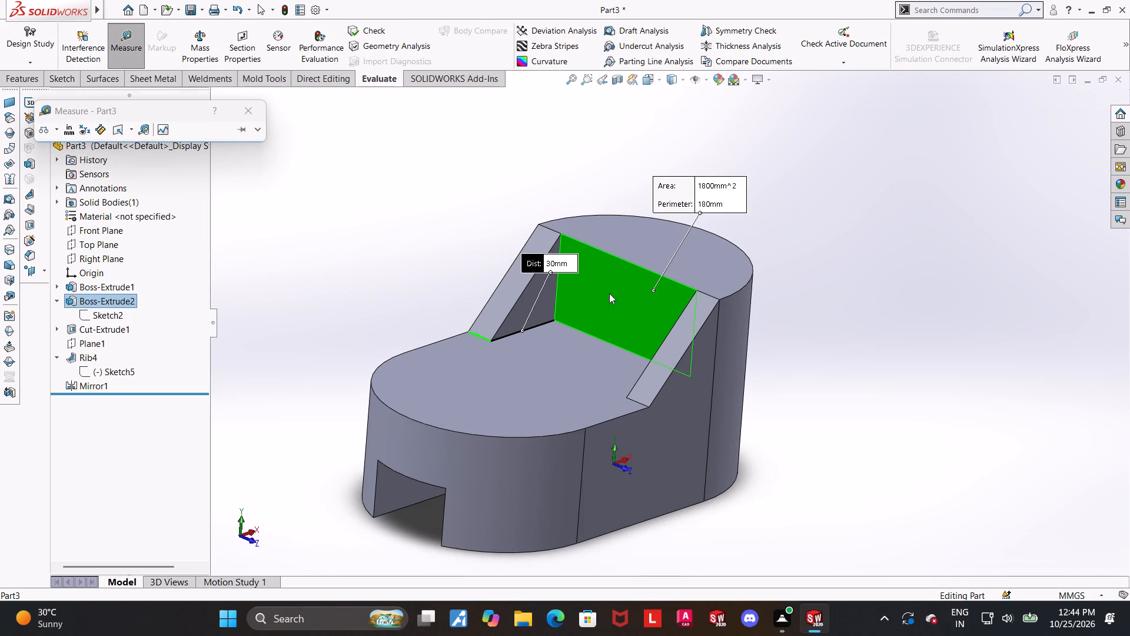
Measure the distance between the rib's inner face and the part's outer side face.
{"action": "key", "text": "Escape"}
{"action": "left_click", "coordinate": [122, 51]}
{"action": "left_click", "coordinate": [699, 377]}
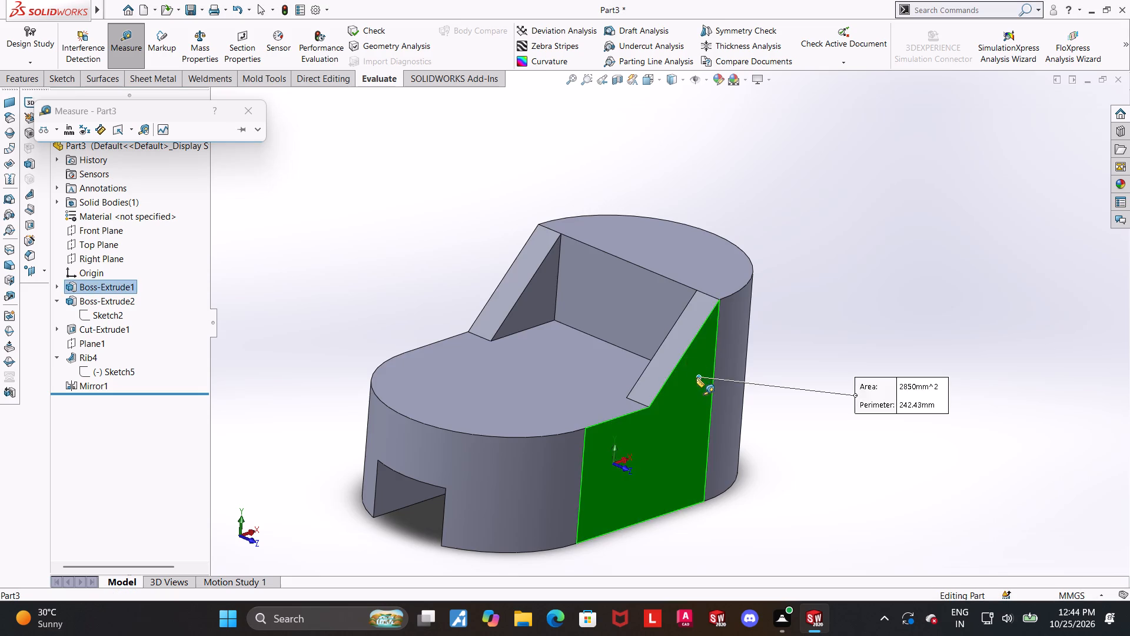
{"action": "middle_click_drag", "start_coordinate": [674, 326], "coordinate": [759, 397]}
{"action": "left_click", "coordinate": [642, 330]}
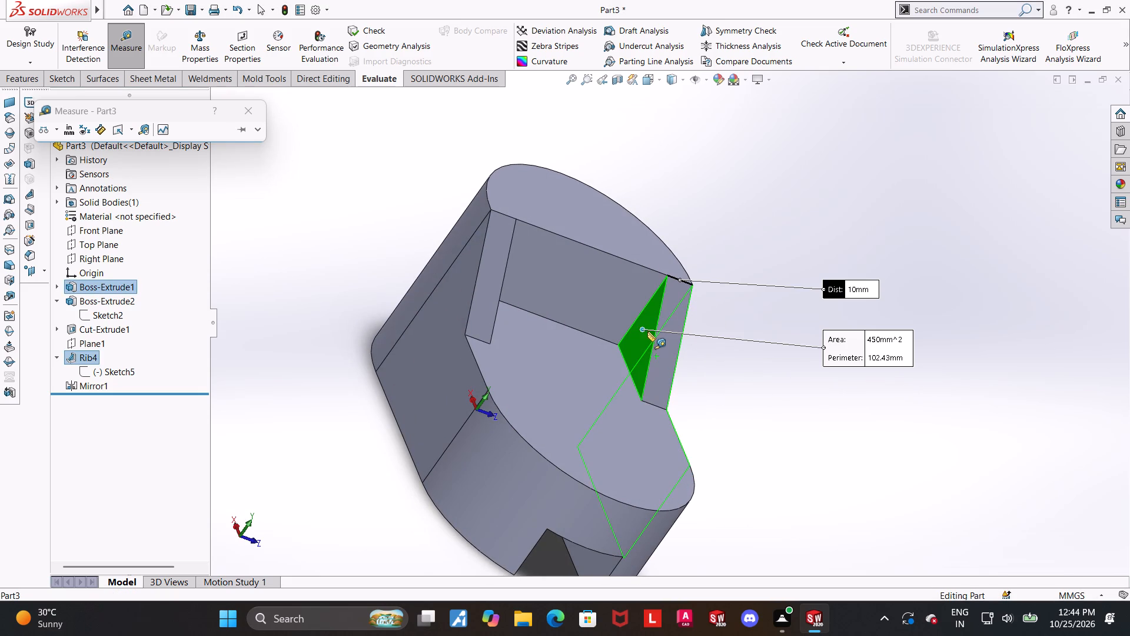
{"action": "key", "text": "Escape"}
{"action": "middle_click_drag", "start_coordinate": [751, 402], "coordinate": [650, 324]}
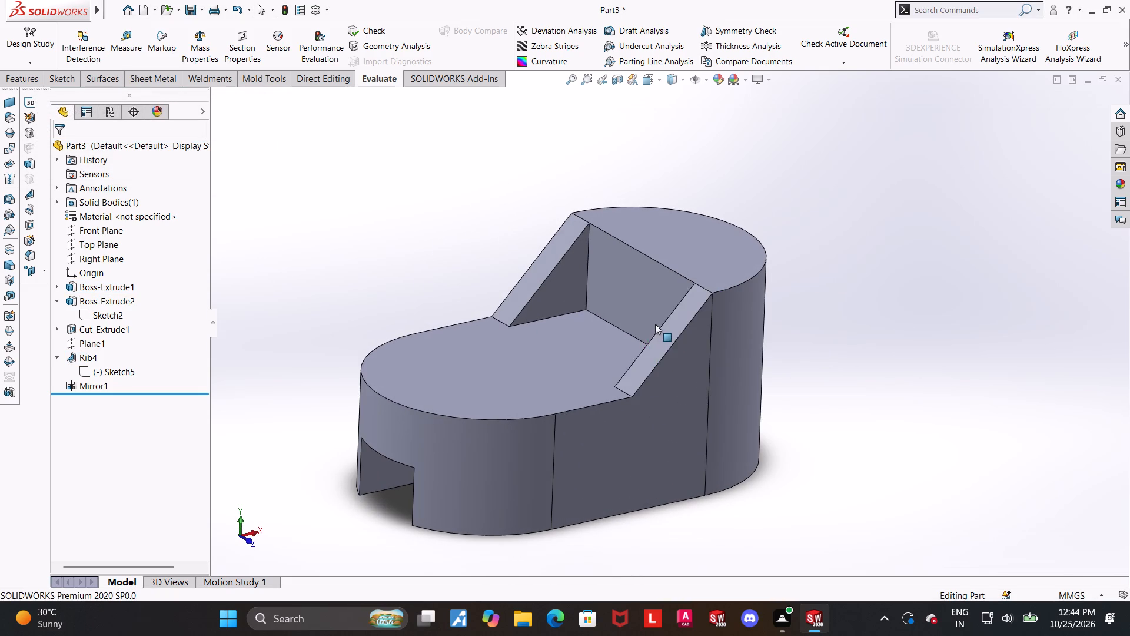
{"action": "key", "text": "Escape"}
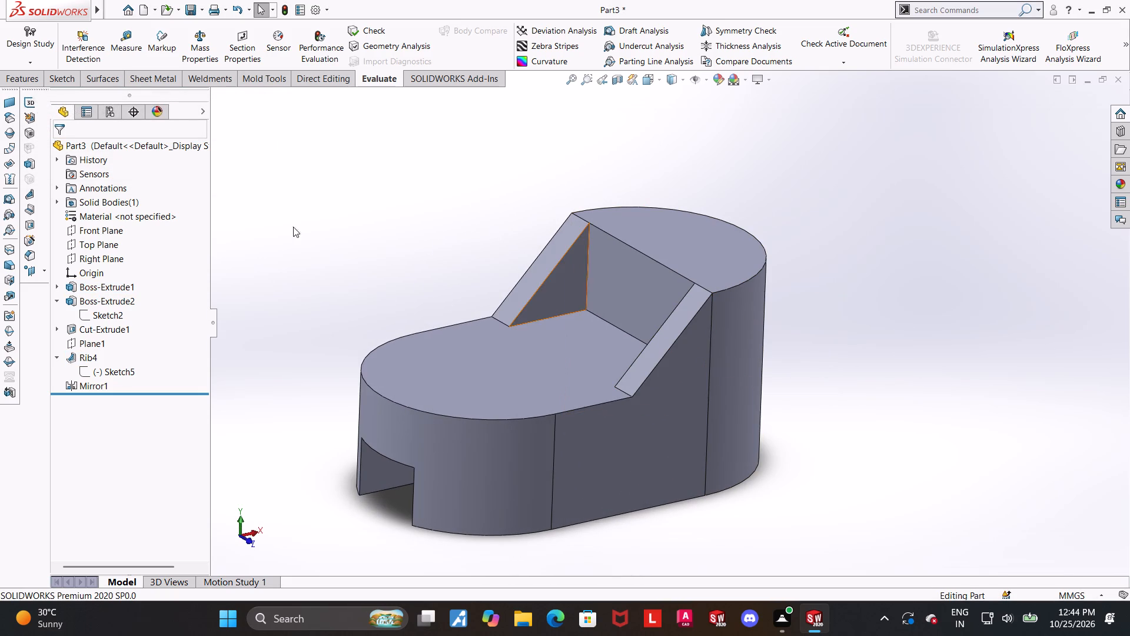
Start a Hole Wizard legacy hole of the Counterbored type and set its counterbore depth to 10 mm.
{"action": "left_click", "coordinate": [39, 84]}
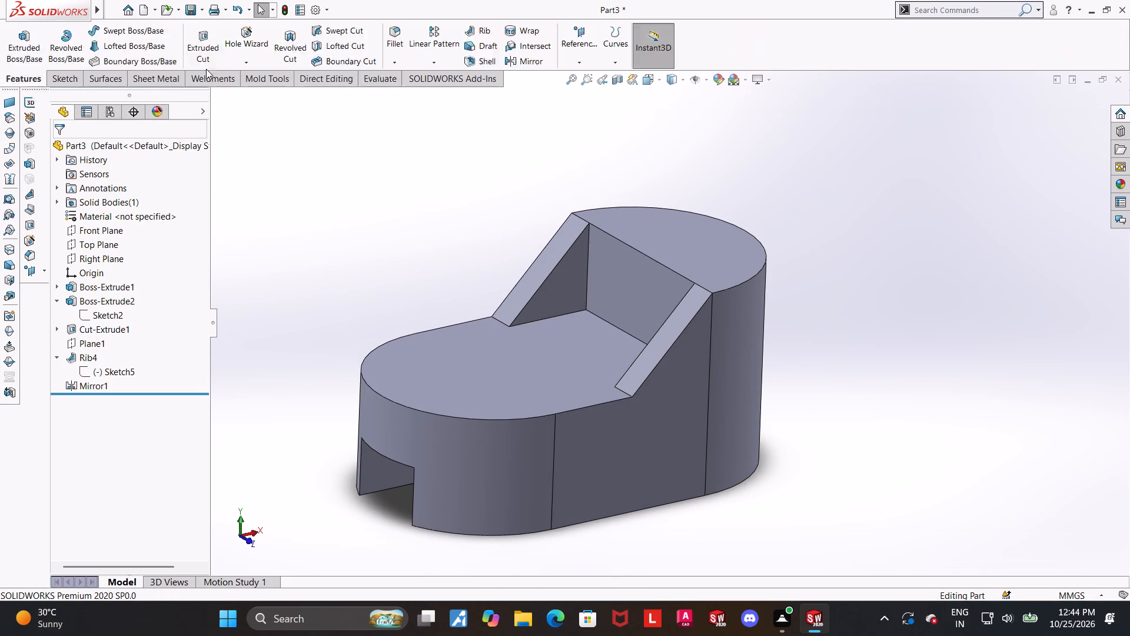
{"action": "left_click", "coordinate": [242, 38]}
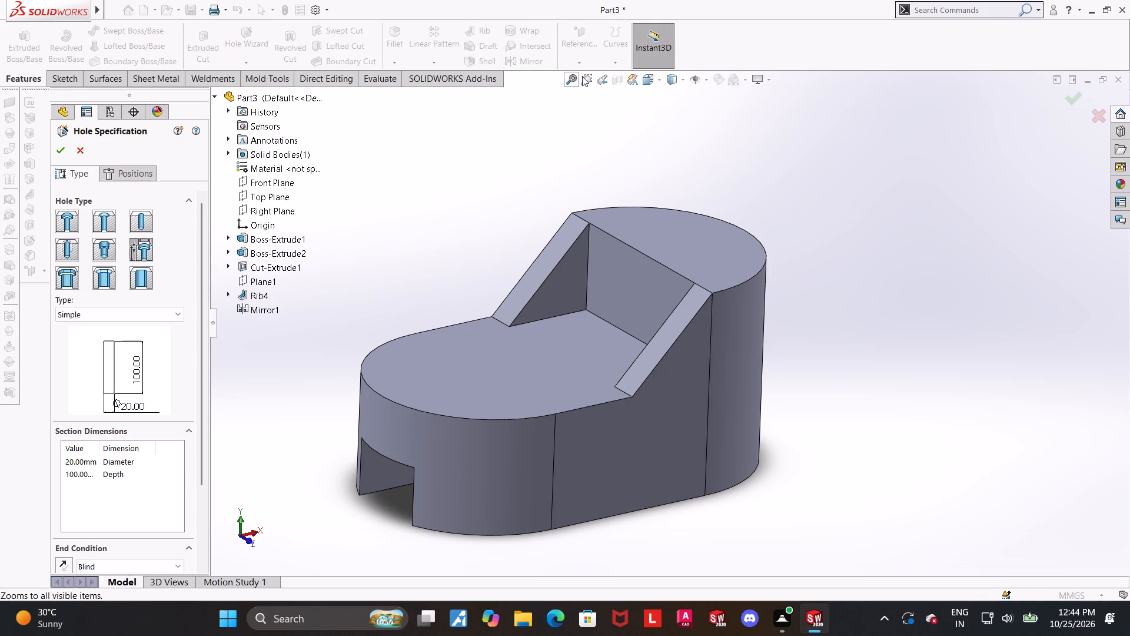
{"action": "left_click", "coordinate": [109, 314]}
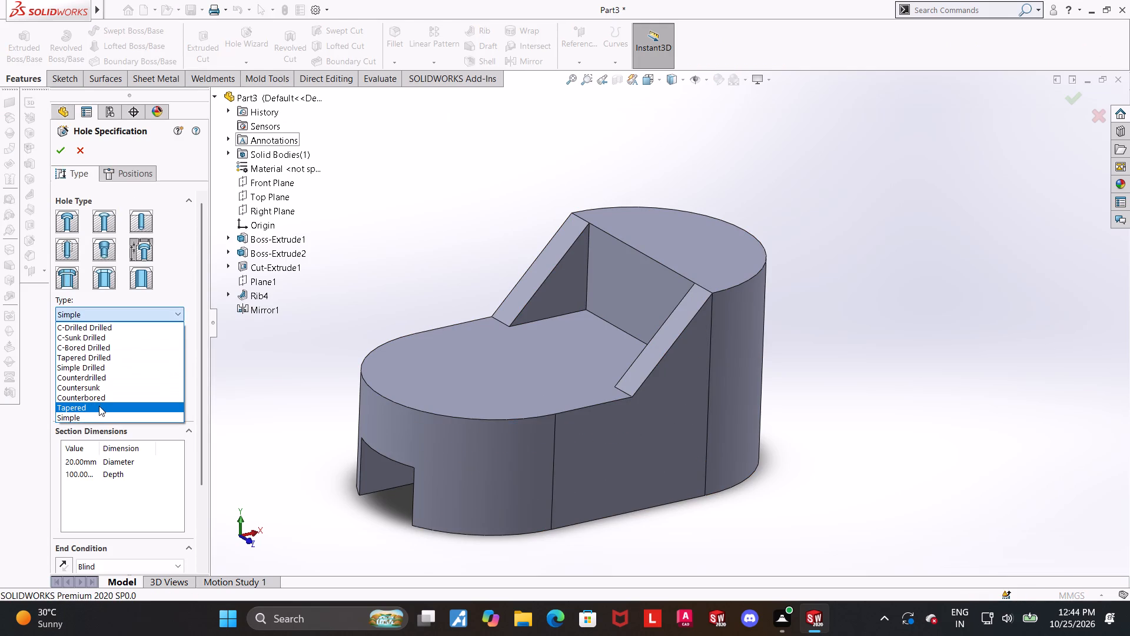
{"action": "left_click", "coordinate": [97, 397]}
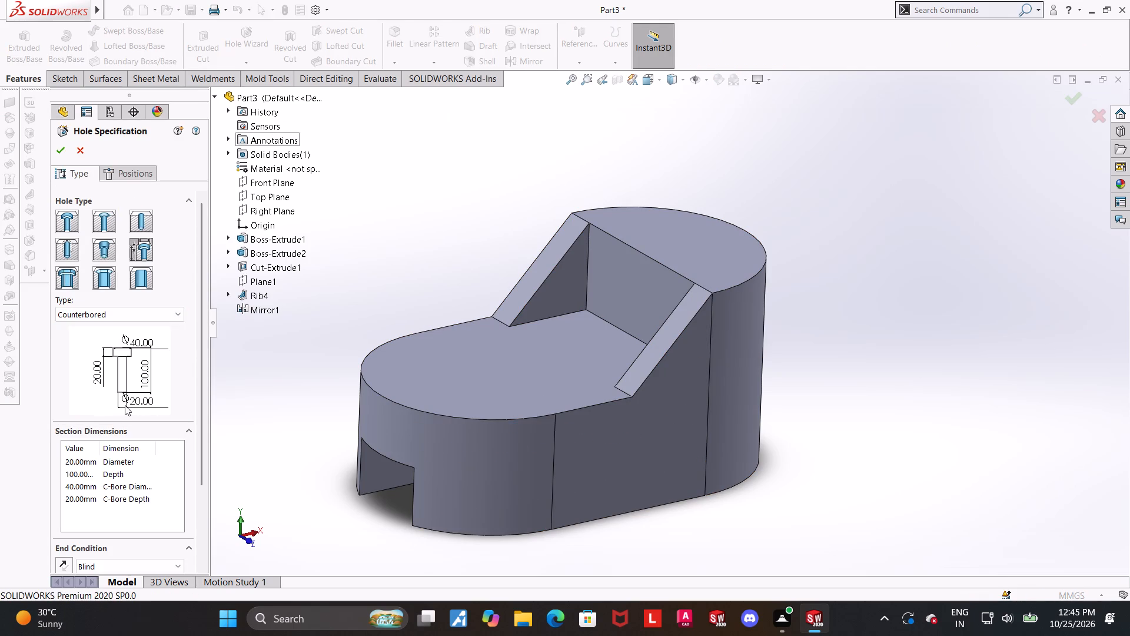
{"action": "double_click", "coordinate": [85, 501]}
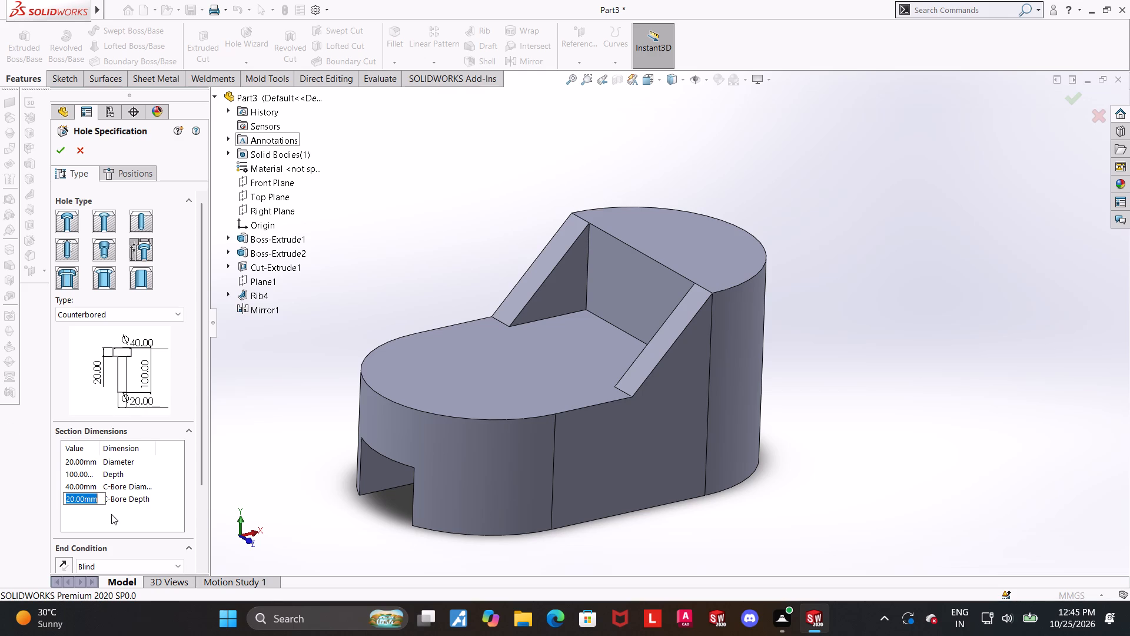
{"action": "type", "text": "10"}
{"action": "key", "text": "Return"}
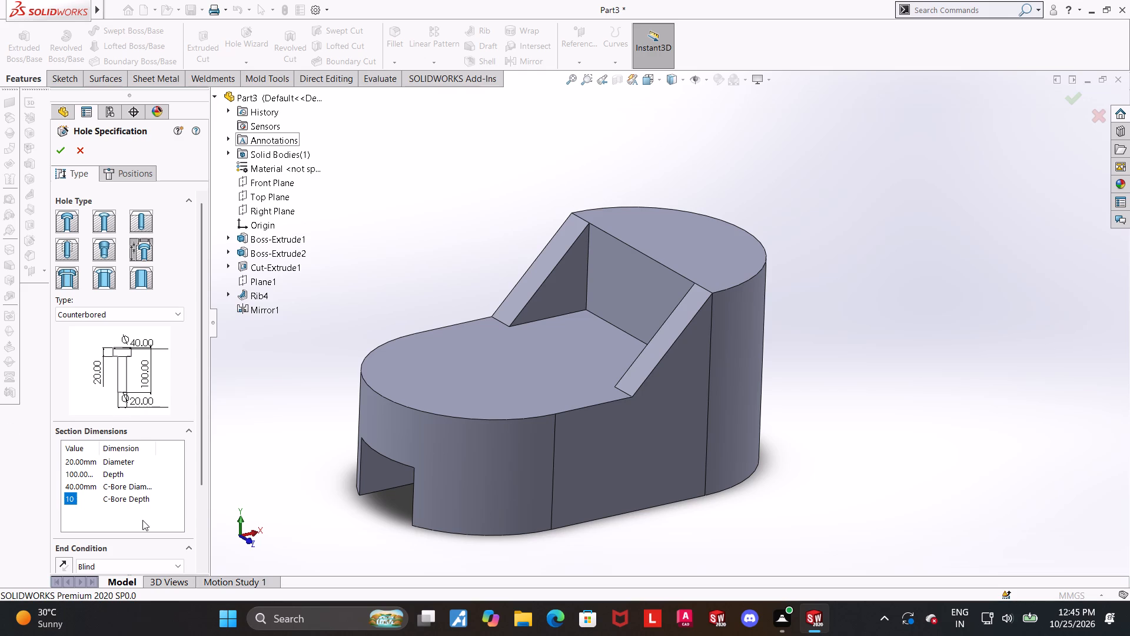
{"action": "left_click", "coordinate": [347, 489]}
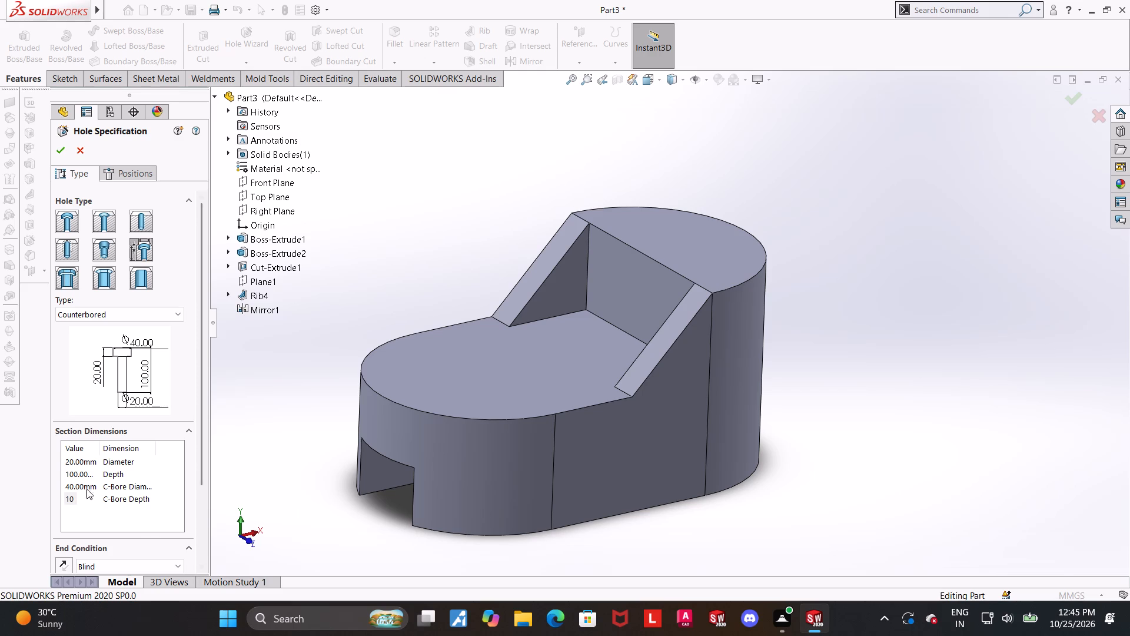
{"action": "scroll", "coordinate": [862, 620], "scroll_direction": "up", "scroll_amount": 1}
{"action": "scroll", "coordinate": [746, 481], "scroll_direction": "down", "scroll_amount": 1}
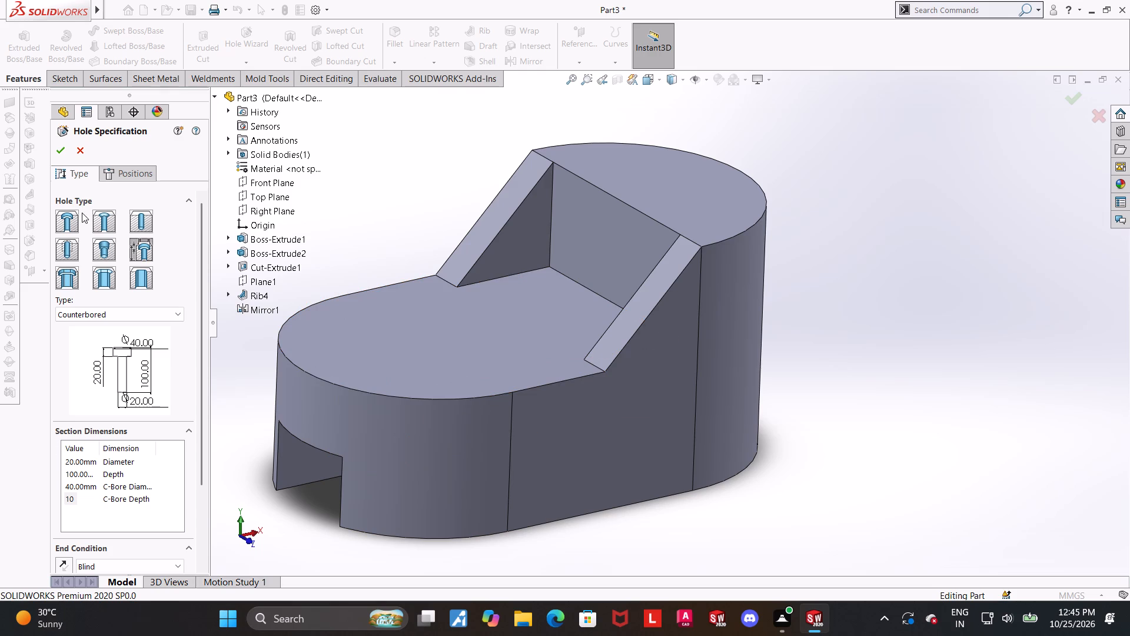
Place the counterbored hole on the base's top face, concentric with the base's rounded end edge, and create it.
{"action": "left_click", "coordinate": [108, 175]}
{"action": "left_click", "coordinate": [129, 294]}
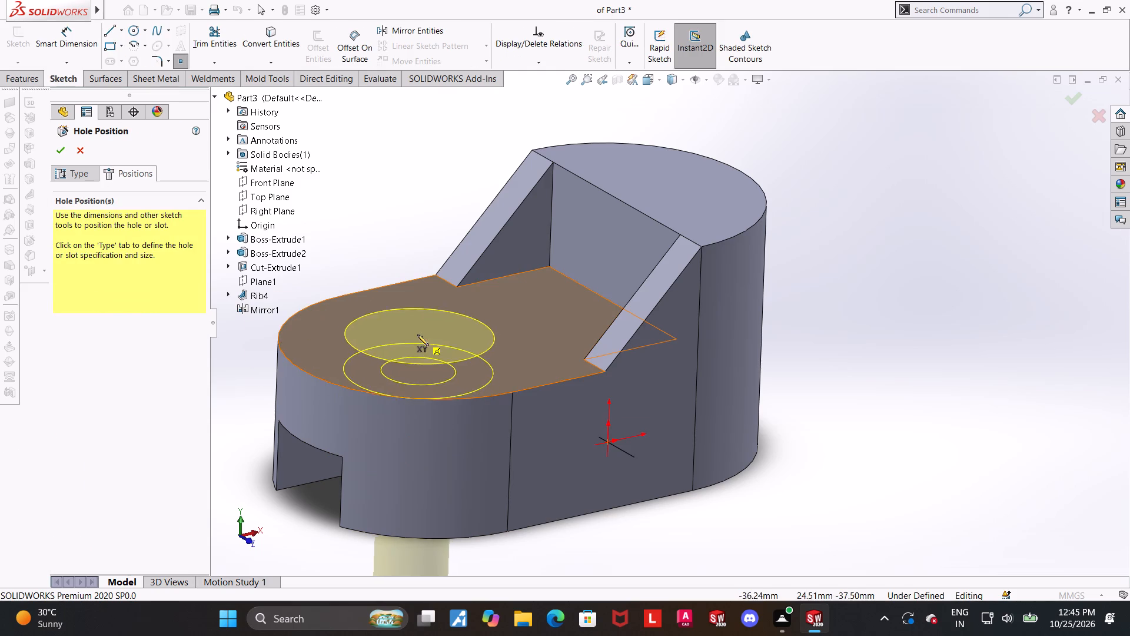
{"action": "left_click", "coordinate": [405, 332]}
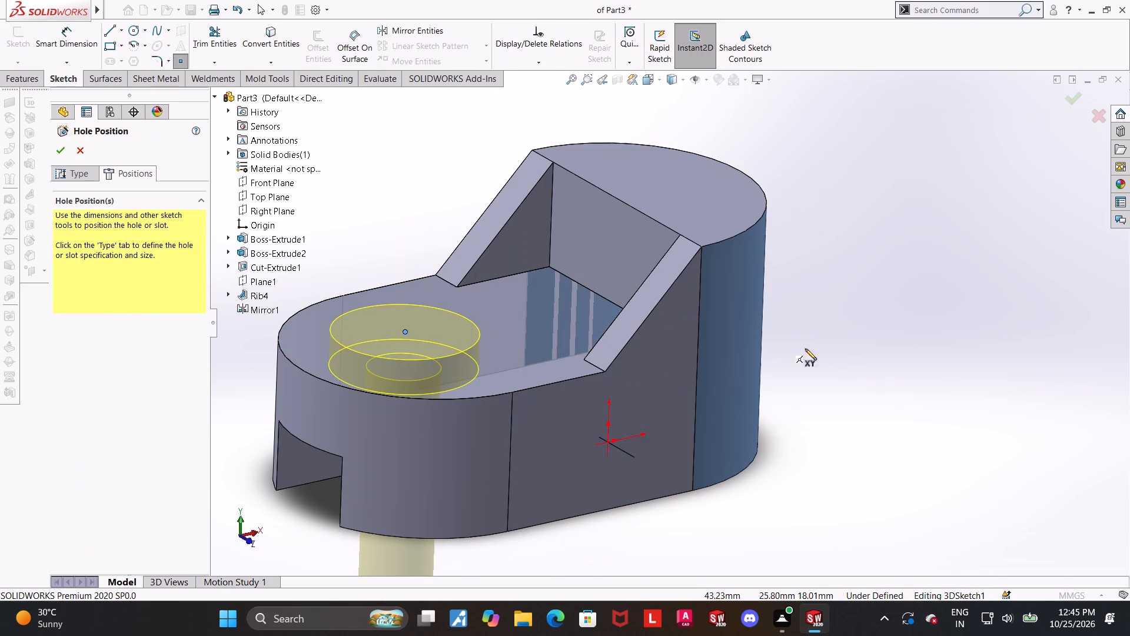
{"action": "key", "text": "Escape"}
{"action": "middle_click_drag", "start_coordinate": [835, 335], "coordinate": [839, 369]}
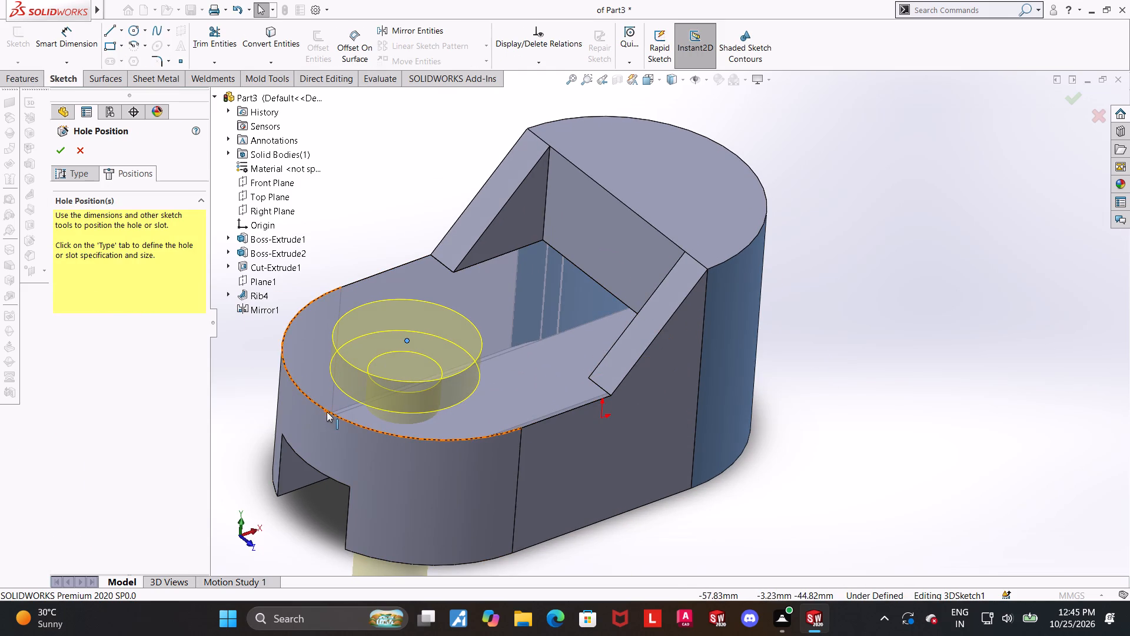
{"action": "left_click", "coordinate": [327, 412]}
{"action": "left_click", "coordinate": [408, 340], "text": "ctrl"}
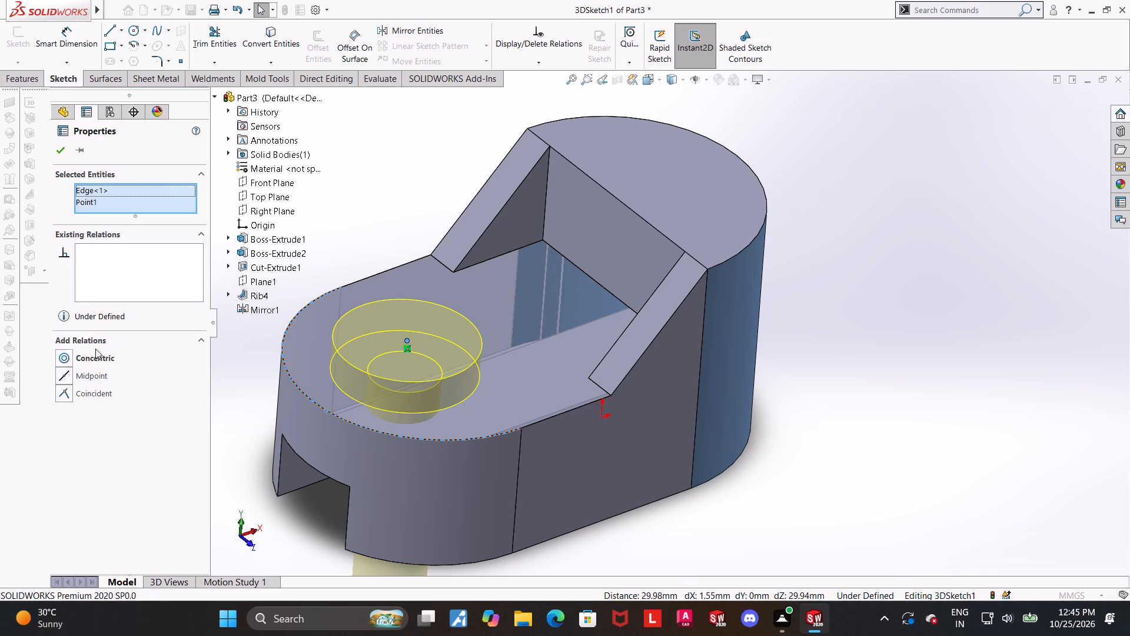
{"action": "left_click", "coordinate": [61, 360]}
{"action": "middle_click_drag", "start_coordinate": [654, 307], "coordinate": [654, 379]}
{"action": "left_click", "coordinate": [643, 82]}
{"action": "left_click", "coordinate": [532, 344]}
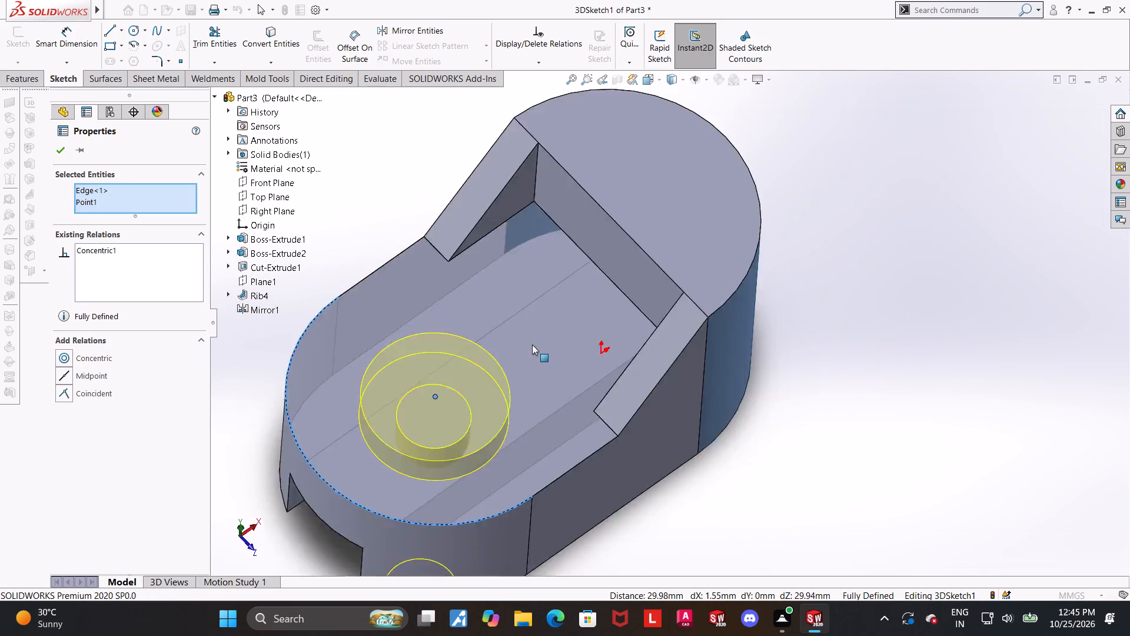
{"action": "left_click", "coordinate": [66, 155]}
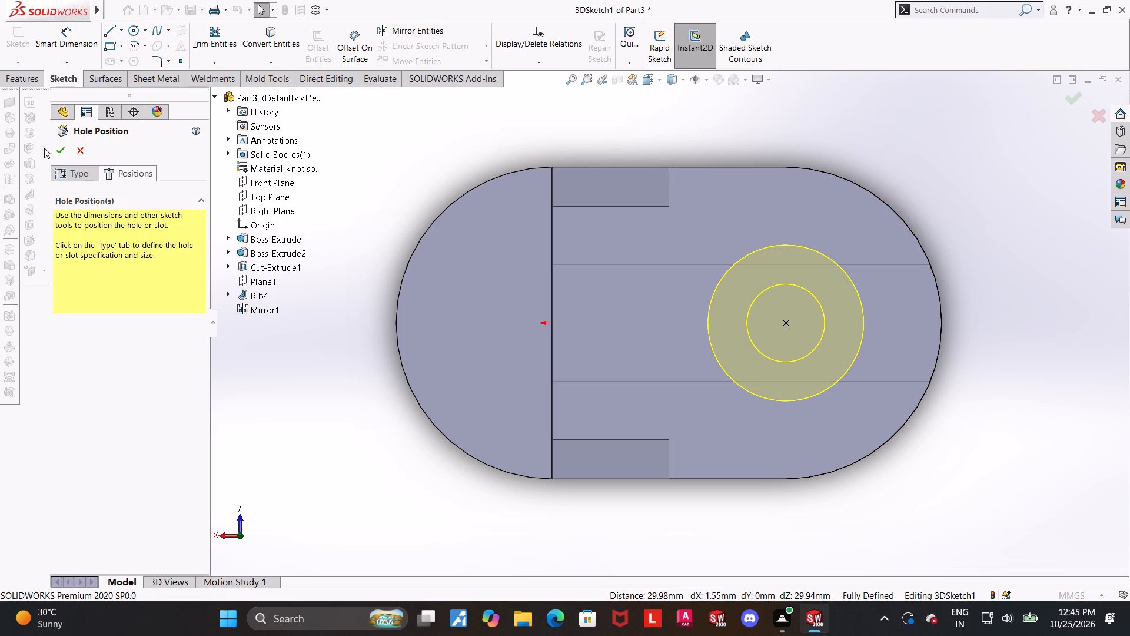
{"action": "left_click", "coordinate": [68, 143]}
Examine the new counterbored hole from several angles and in the isometric view.
{"action": "scroll", "coordinate": [912, 395], "scroll_direction": "up", "scroll_amount": 3}
{"action": "middle_click_drag", "start_coordinate": [972, 423], "coordinate": [813, 319]}
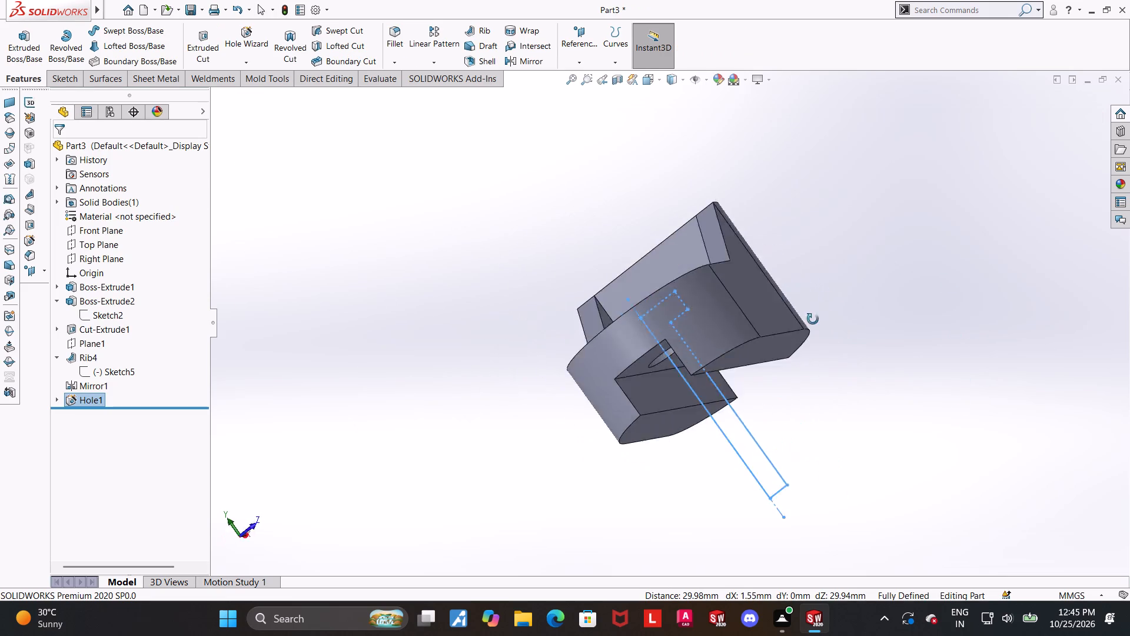
{"action": "middle_click_drag", "start_coordinate": [813, 319], "coordinate": [796, 388]}
{"action": "left_click", "coordinate": [820, 425]}
{"action": "left_click", "coordinate": [650, 86]}
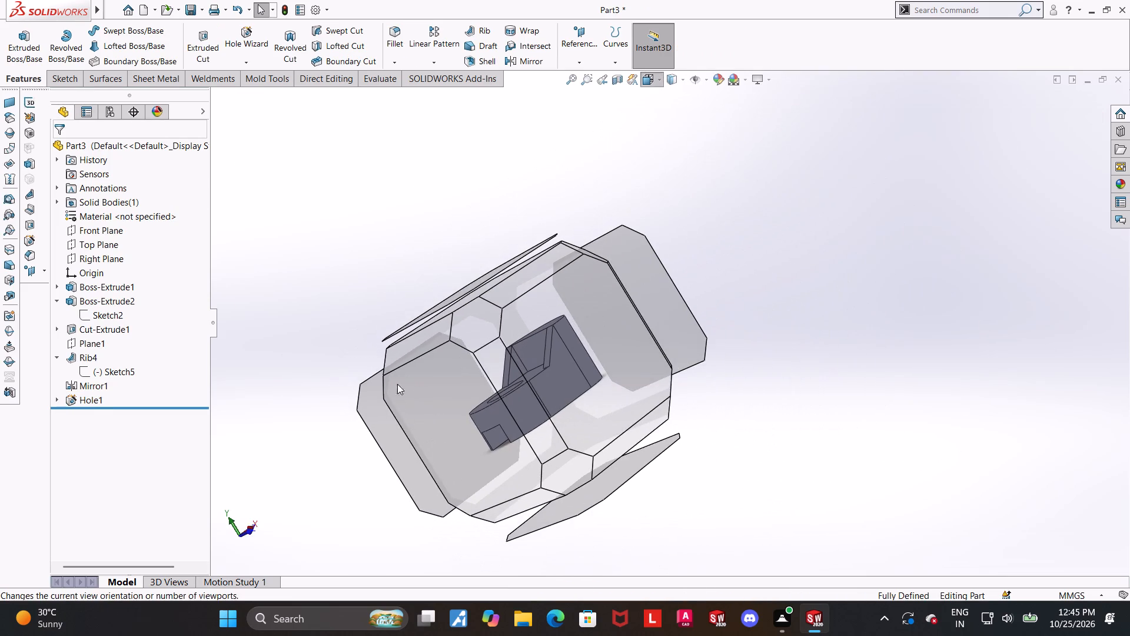
{"action": "left_click", "coordinate": [474, 325]}
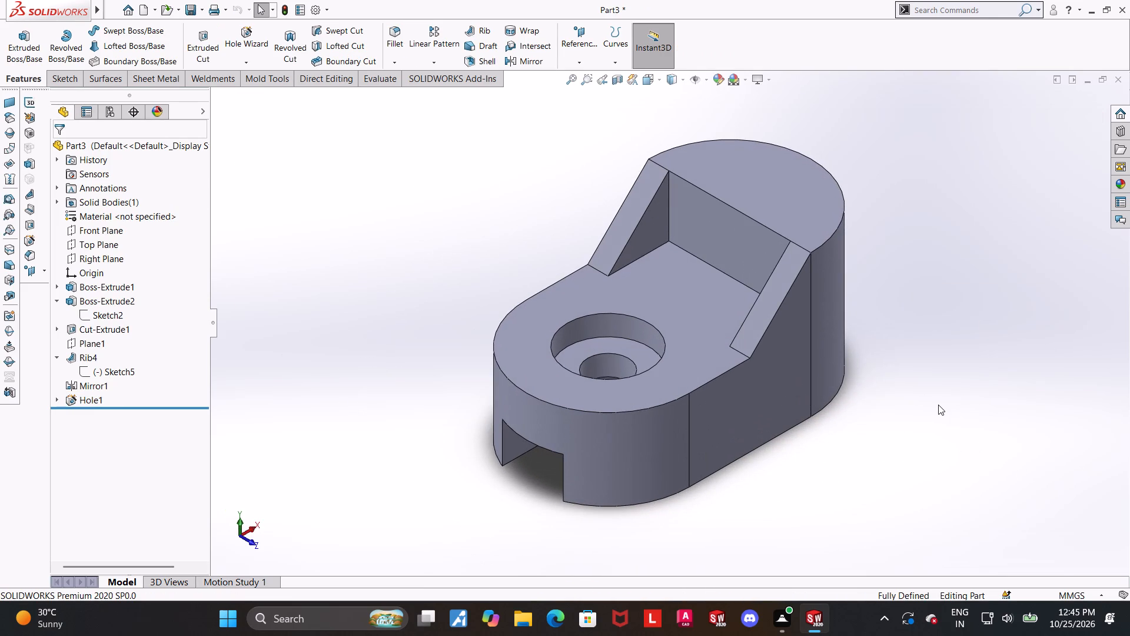
{"action": "scroll", "coordinate": [774, 188], "scroll_direction": "up", "scroll_amount": 1}
{"action": "scroll", "coordinate": [831, 180], "scroll_direction": "down", "scroll_amount": 2}
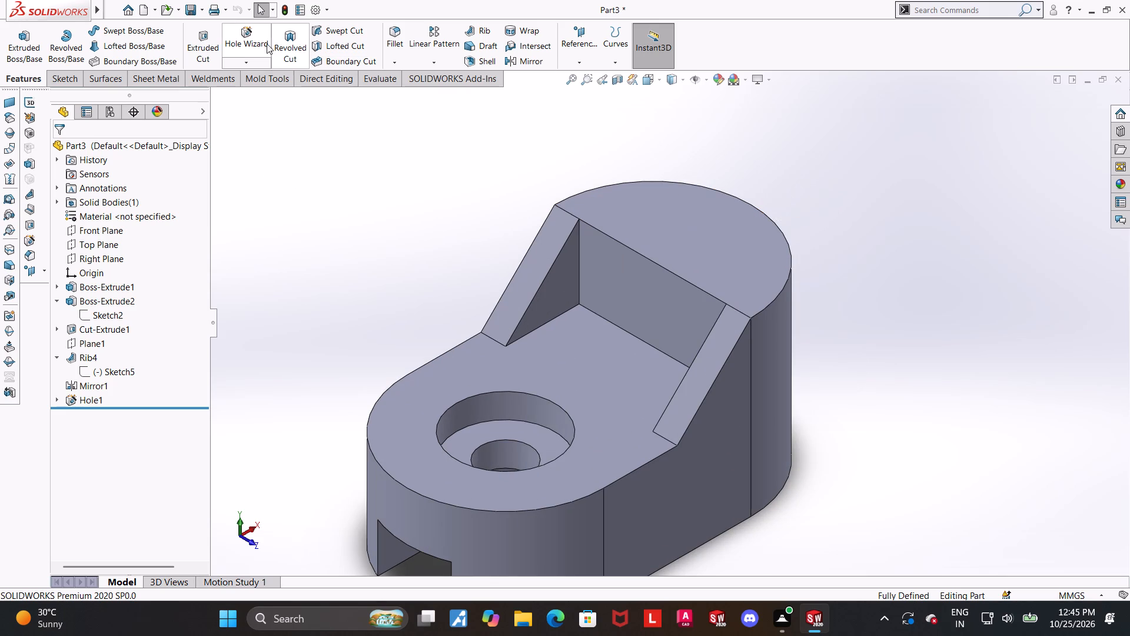
Start a second Hole Wizard legacy hole of the Counterbored type and set its counterbore depth to 40 mm.
{"action": "left_click", "coordinate": [258, 34]}
{"action": "left_click", "coordinate": [144, 251]}
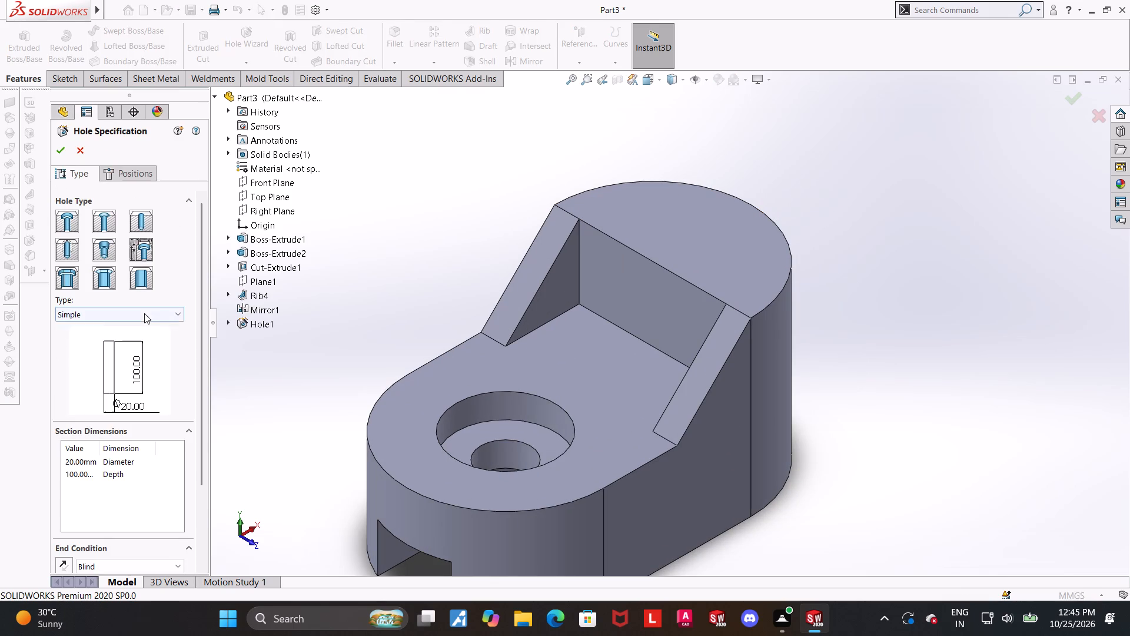
{"action": "left_click", "coordinate": [144, 313]}
{"action": "left_click", "coordinate": [108, 393]}
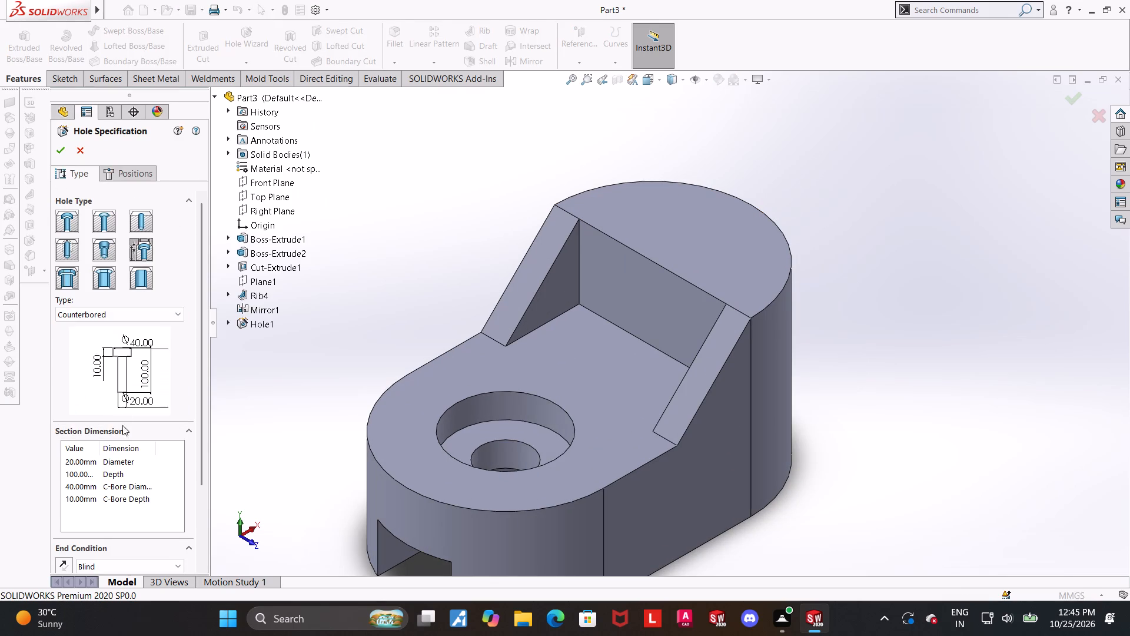
{"action": "double_click", "coordinate": [90, 498]}
{"action": "type", "text": "40"}
{"action": "key", "text": "Return"}
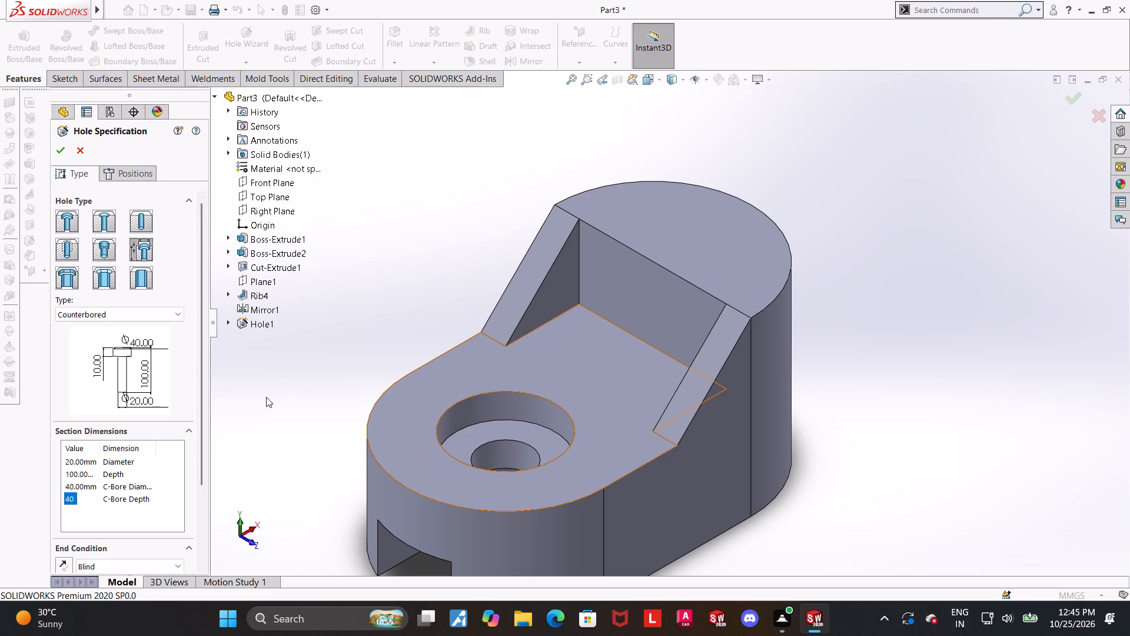
{"action": "scroll", "coordinate": [604, 412], "scroll_direction": "up", "scroll_amount": 1}
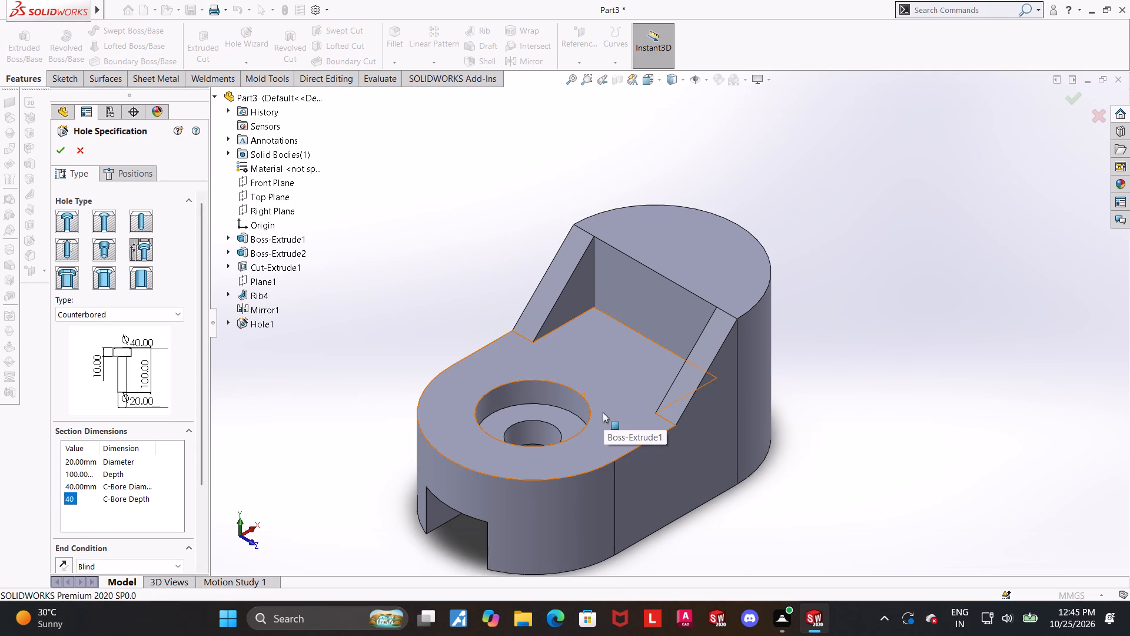
{"action": "scroll", "coordinate": [603, 412], "scroll_direction": "down", "scroll_amount": 1}
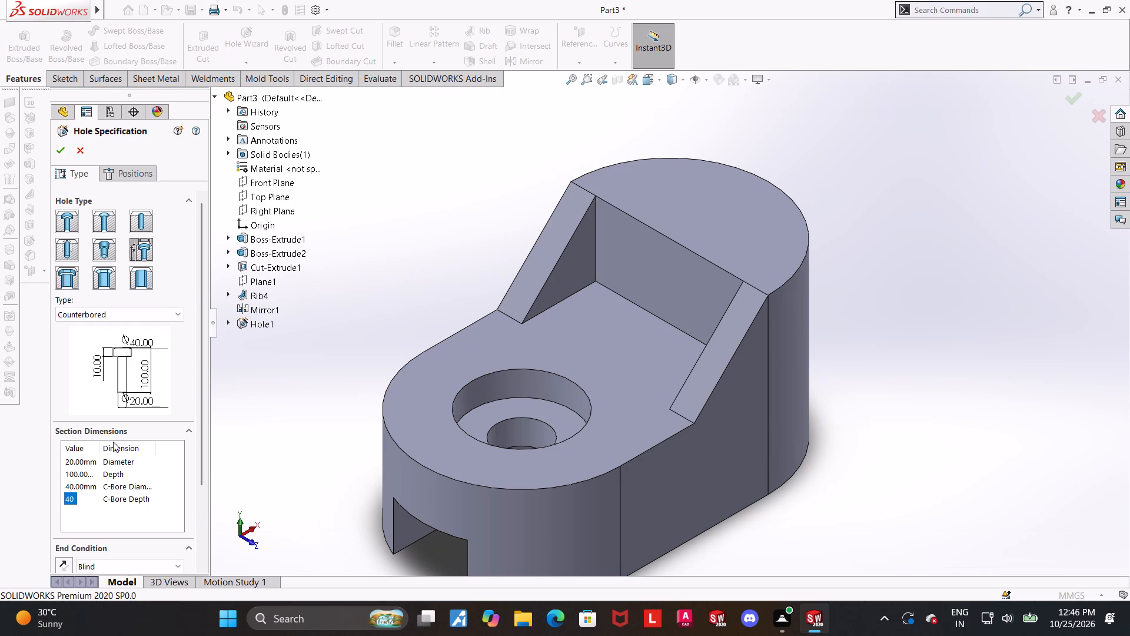
{"action": "scroll", "coordinate": [463, 396], "scroll_direction": "up", "scroll_amount": 1}
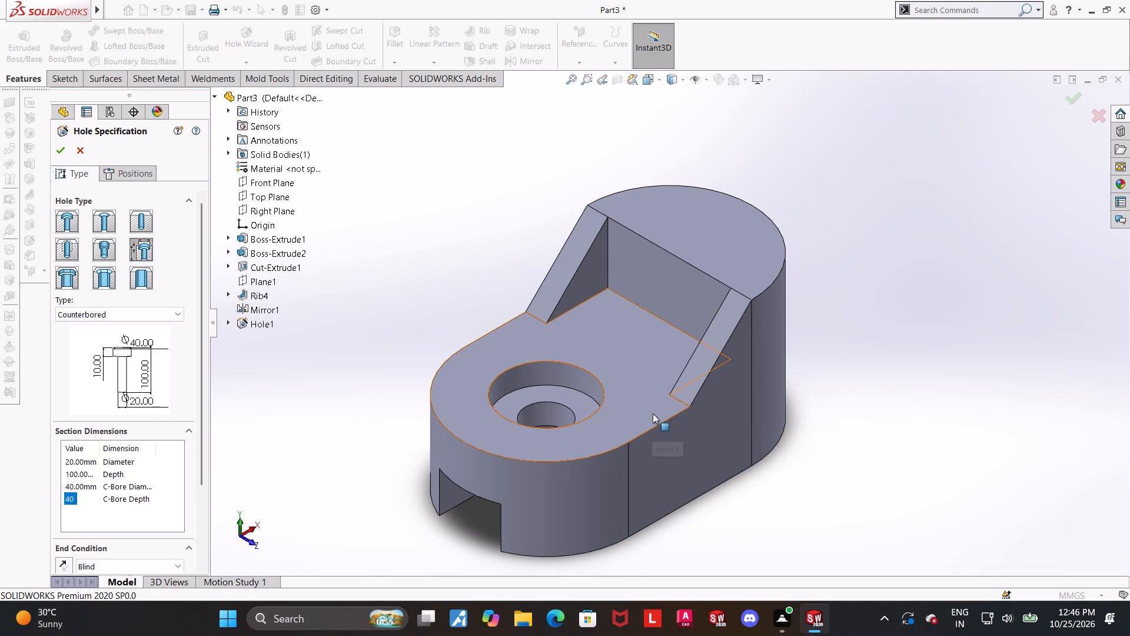
{"action": "scroll", "coordinate": [653, 413], "scroll_direction": "down", "scroll_amount": 1}
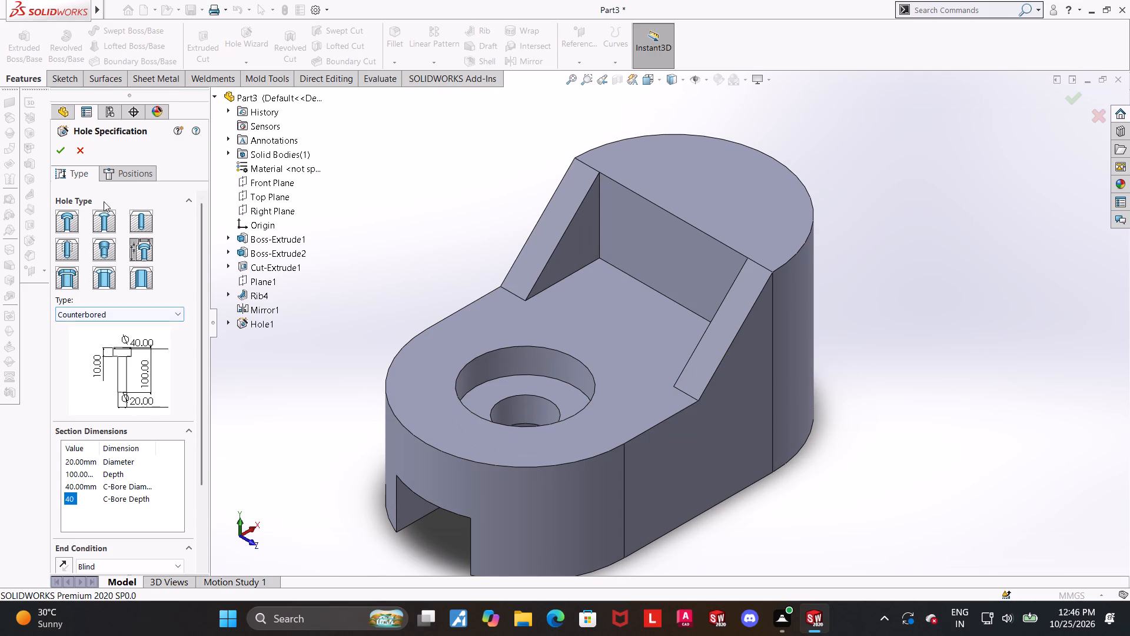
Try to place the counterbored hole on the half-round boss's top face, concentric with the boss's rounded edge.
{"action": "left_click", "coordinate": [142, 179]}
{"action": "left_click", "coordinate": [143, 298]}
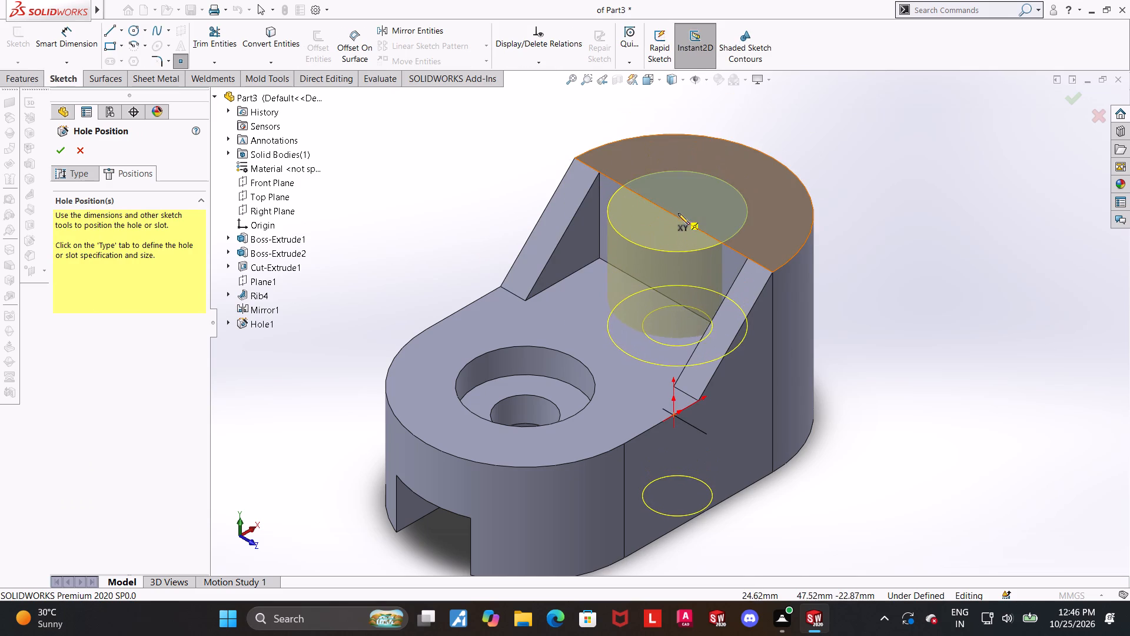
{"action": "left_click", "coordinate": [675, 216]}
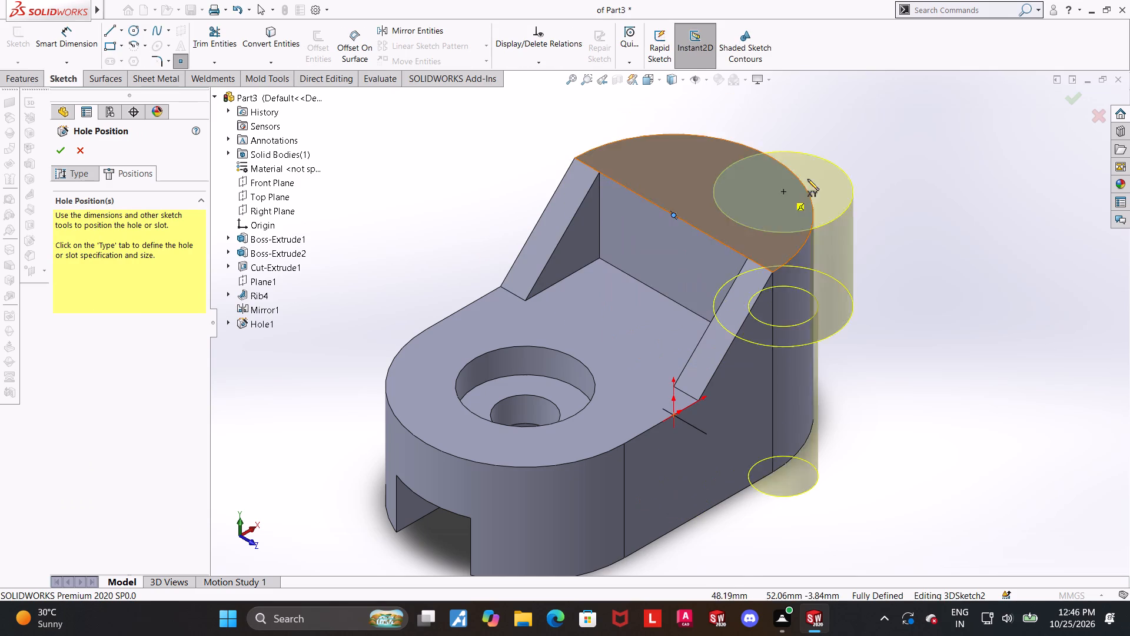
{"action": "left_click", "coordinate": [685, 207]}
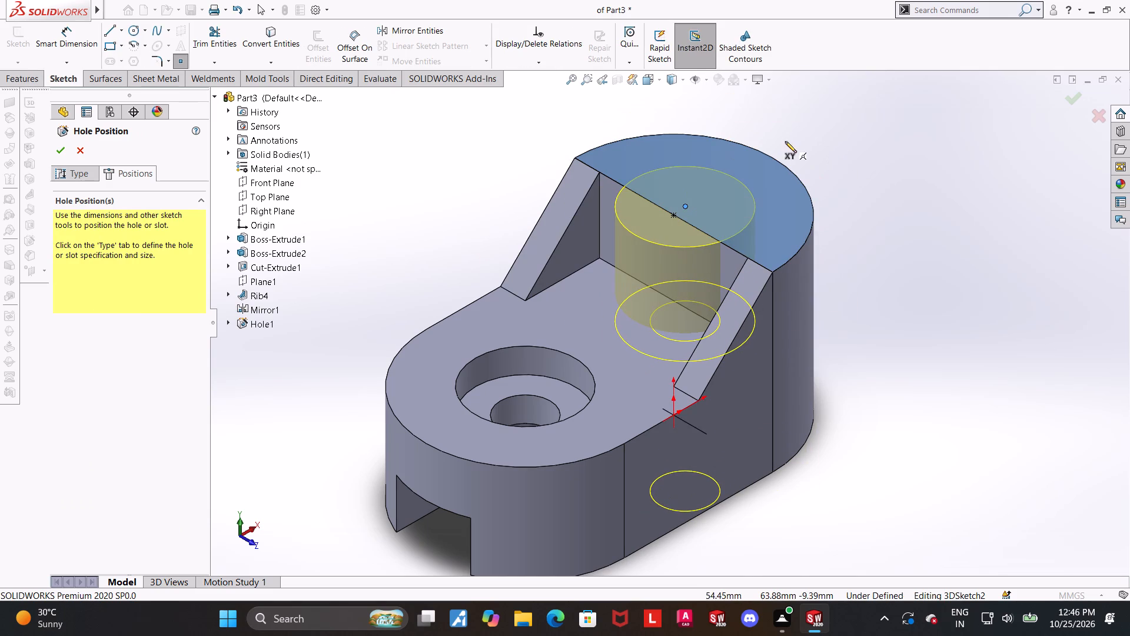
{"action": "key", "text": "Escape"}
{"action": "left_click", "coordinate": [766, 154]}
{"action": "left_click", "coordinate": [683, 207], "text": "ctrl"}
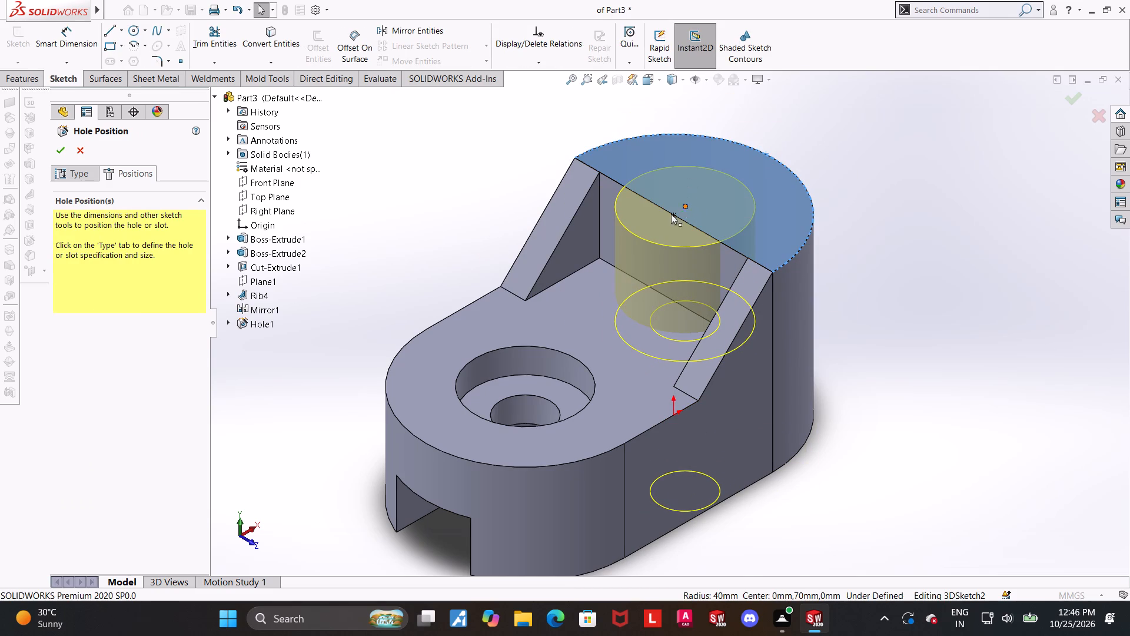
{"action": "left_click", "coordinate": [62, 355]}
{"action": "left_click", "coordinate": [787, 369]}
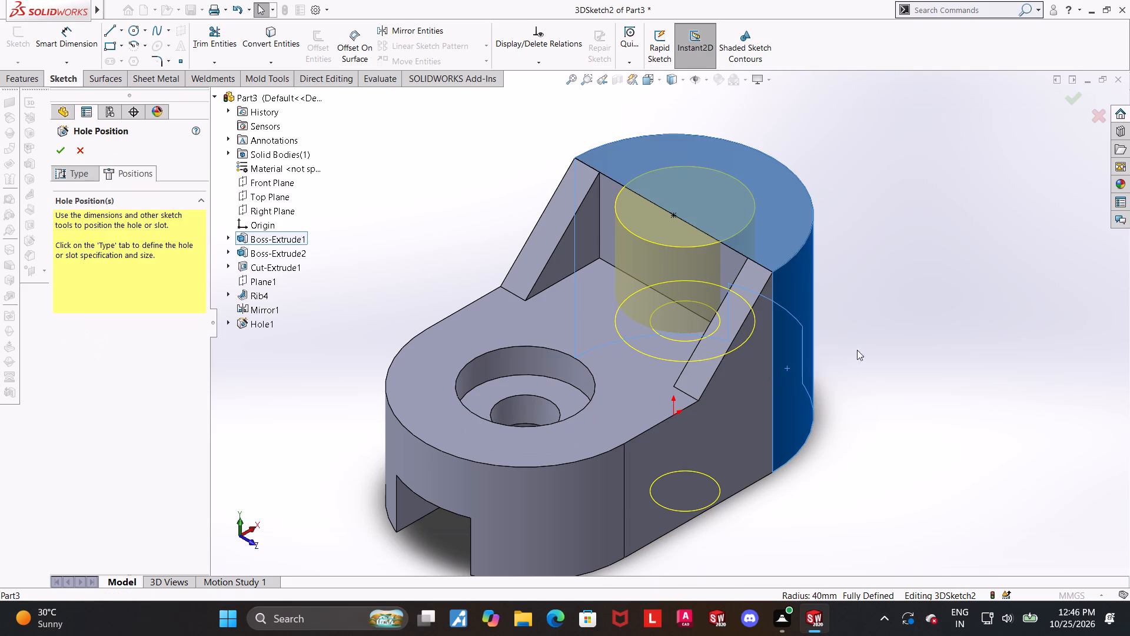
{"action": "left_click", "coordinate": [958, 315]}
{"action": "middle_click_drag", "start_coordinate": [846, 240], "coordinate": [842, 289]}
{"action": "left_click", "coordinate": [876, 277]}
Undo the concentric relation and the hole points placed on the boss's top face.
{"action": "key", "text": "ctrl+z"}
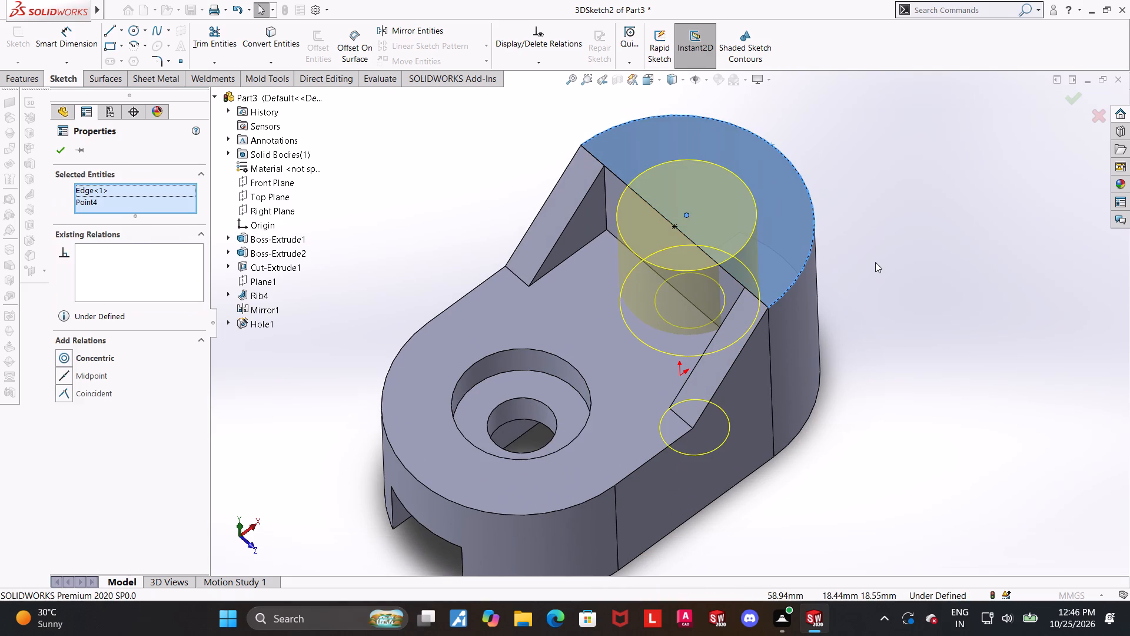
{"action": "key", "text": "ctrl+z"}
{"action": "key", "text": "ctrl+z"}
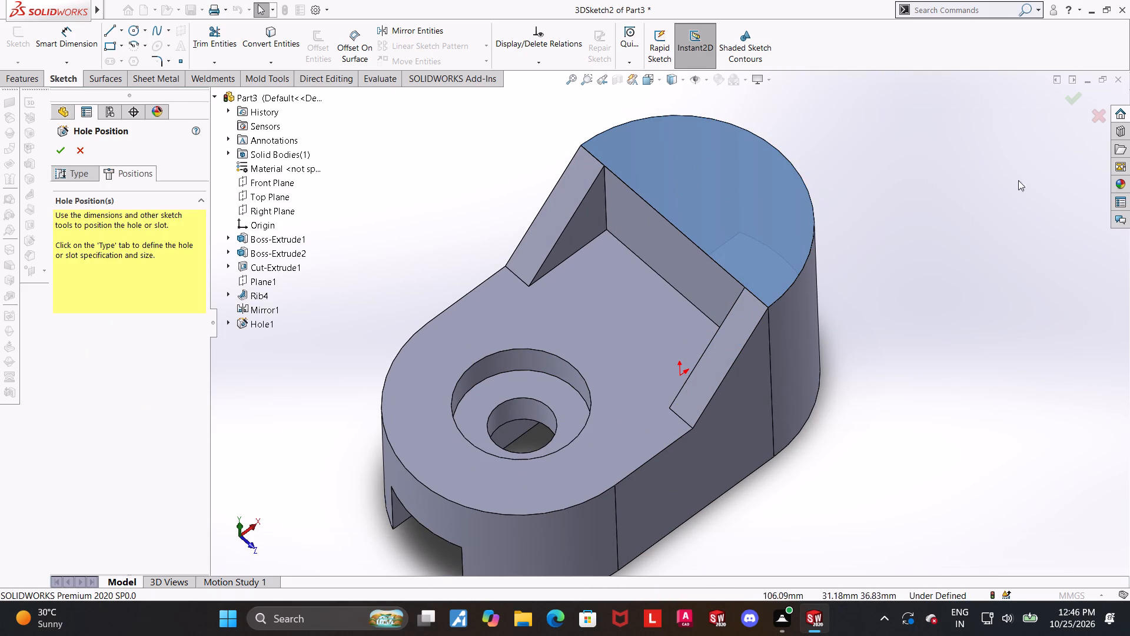
Review the counterbored hole's specification and examine the base's existing hole and the boss.
{"action": "left_click", "coordinate": [67, 177]}
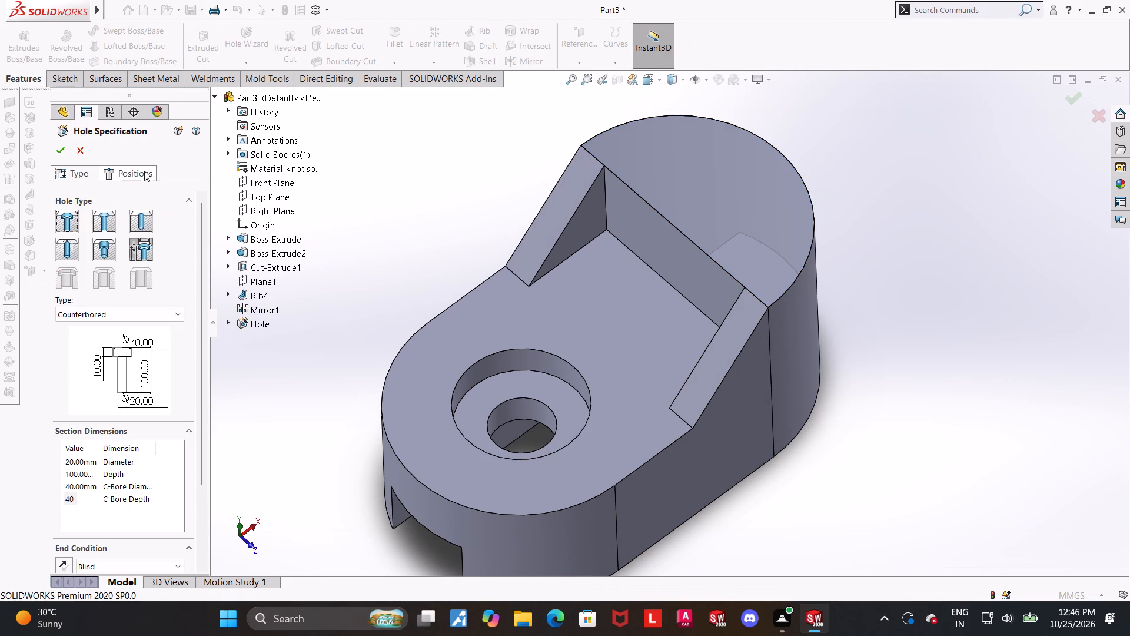
{"action": "scroll", "coordinate": [737, 334], "scroll_direction": "up", "scroll_amount": 1}
{"action": "scroll", "coordinate": [664, 317], "scroll_direction": "down", "scroll_amount": 1}
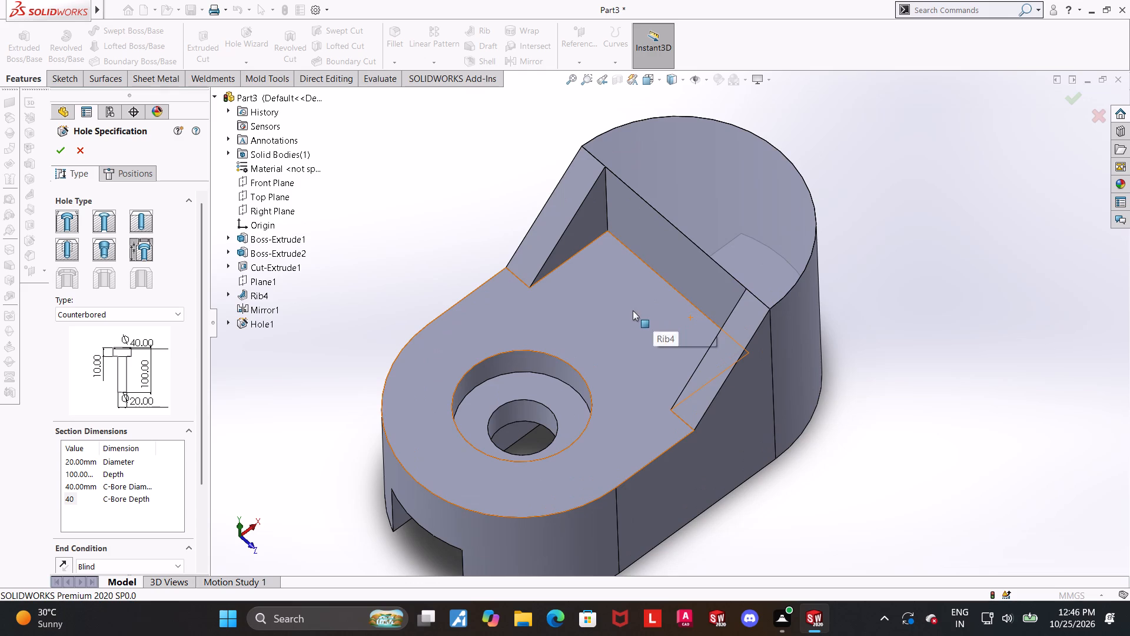
{"action": "scroll", "coordinate": [705, 443], "scroll_direction": "up", "scroll_amount": 1}
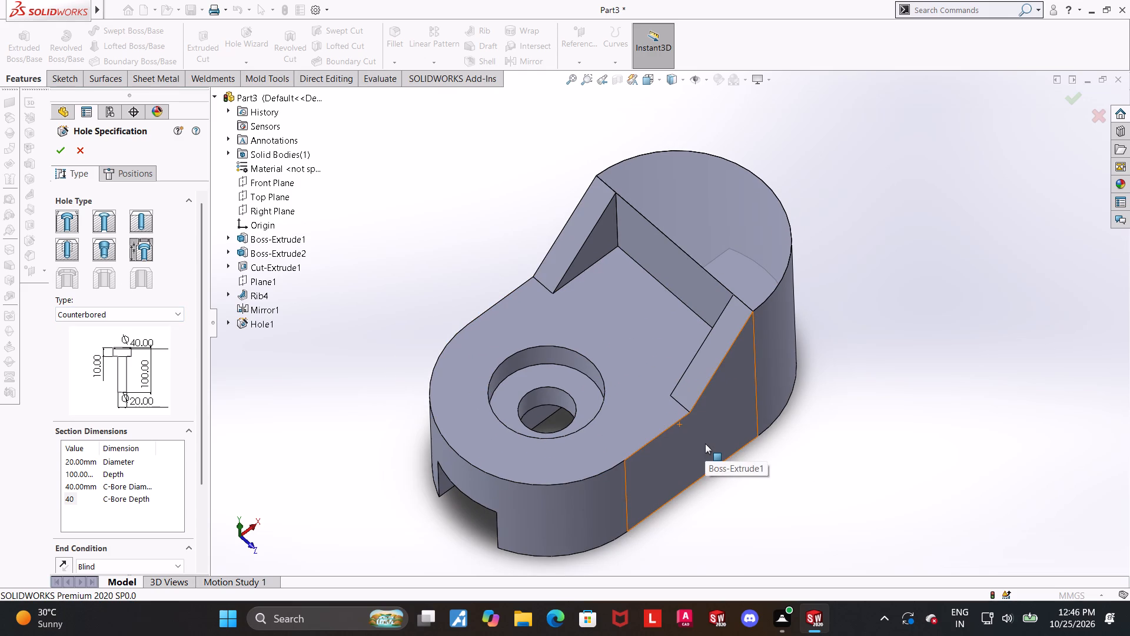
{"action": "scroll", "coordinate": [705, 443], "scroll_direction": "down", "scroll_amount": 1}
{"action": "scroll", "coordinate": [786, 383], "scroll_direction": "up", "scroll_amount": 1}
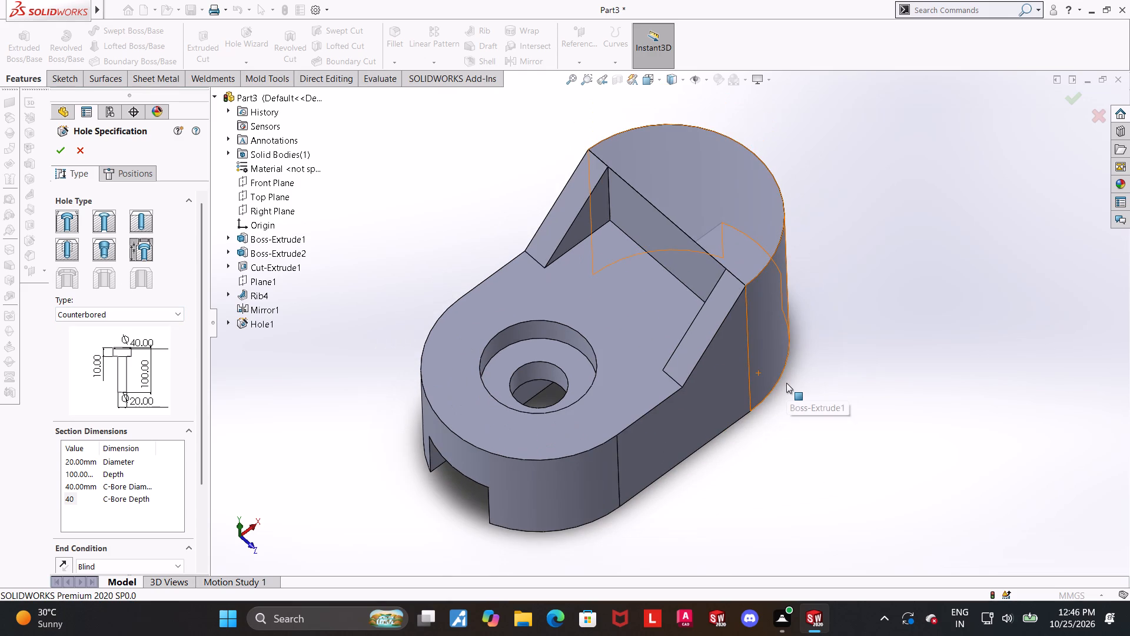
{"action": "scroll", "coordinate": [786, 383], "scroll_direction": "down", "scroll_amount": 2}
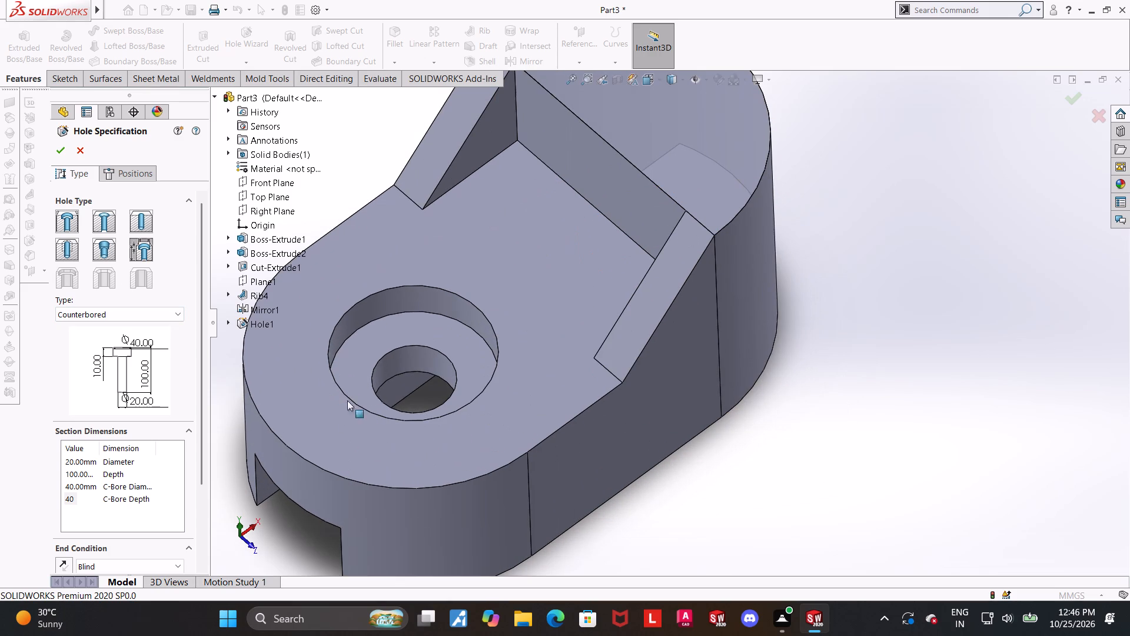
{"action": "scroll", "coordinate": [574, 408], "scroll_direction": "up", "scroll_amount": 2}
{"action": "scroll", "coordinate": [613, 277], "scroll_direction": "down", "scroll_amount": 1}
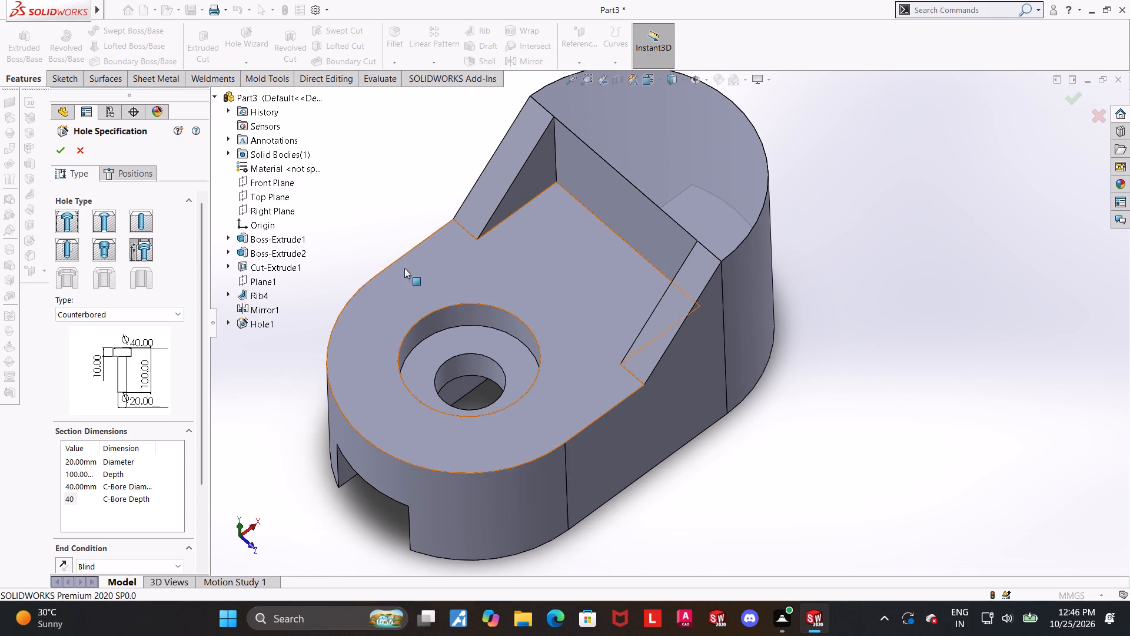
Place a single position point for the counterbored hole on the half-round boss's top face.
{"action": "left_click", "coordinate": [135, 172]}
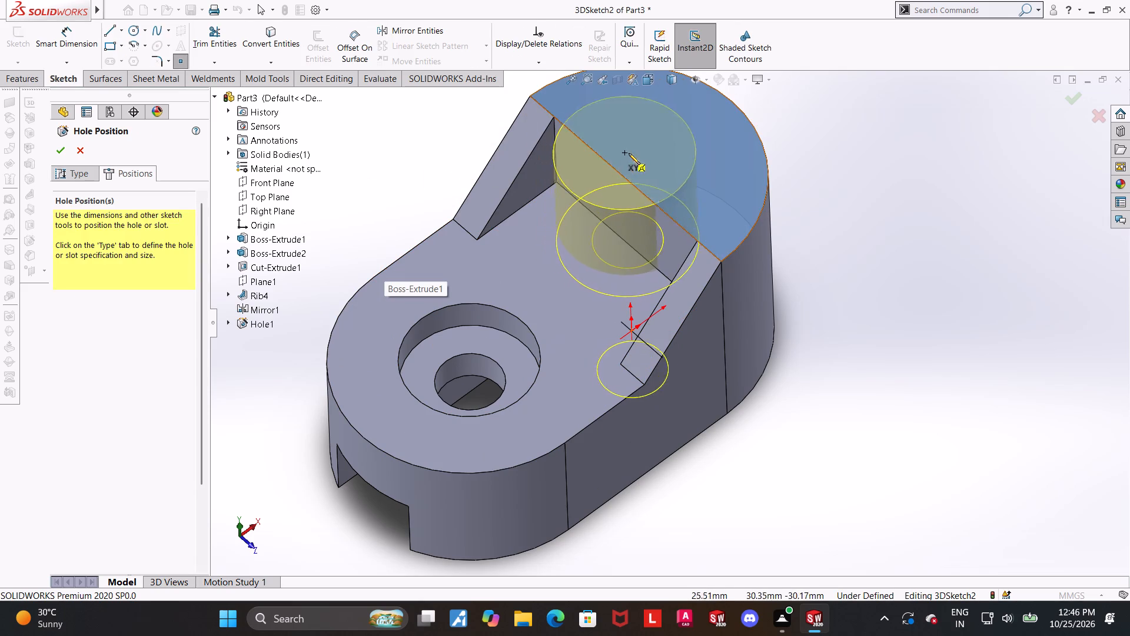
{"action": "left_click", "coordinate": [636, 153]}
{"action": "key", "text": "Escape"}
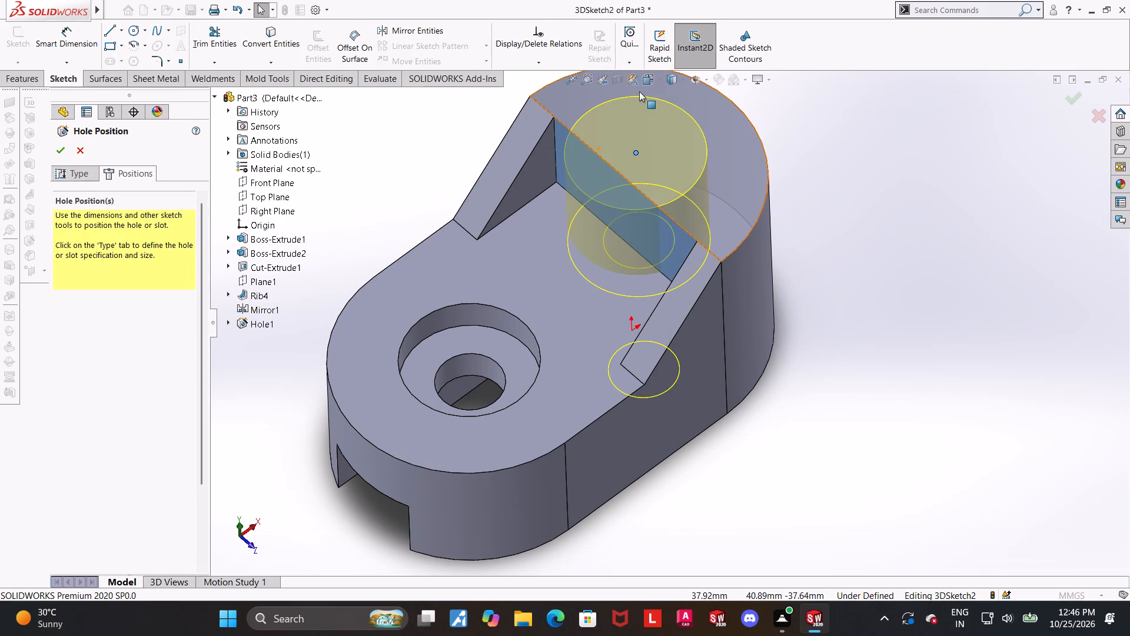
{"action": "left_click", "coordinate": [889, 199]}
Make the hole's position point concentric with the boss's rounded outer edge in the Top view, and create the hole.
{"action": "left_click", "coordinate": [644, 77]}
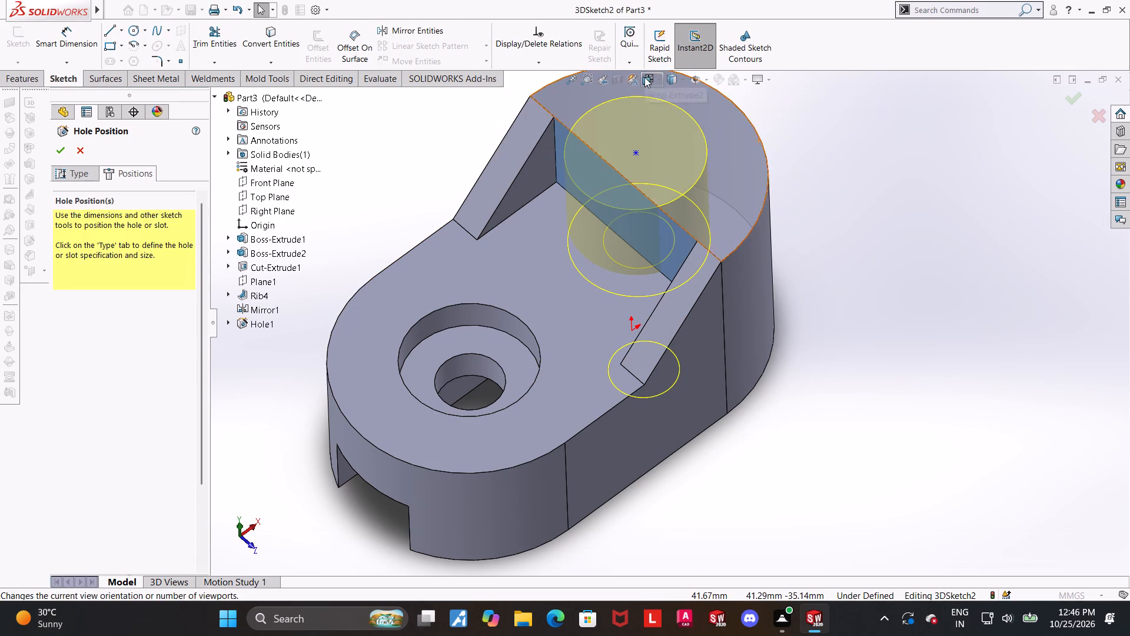
{"action": "left_click", "coordinate": [567, 254]}
{"action": "left_click", "coordinate": [922, 386]}
{"action": "middle_click_drag", "start_coordinate": [930, 366], "coordinate": [1006, 375]}
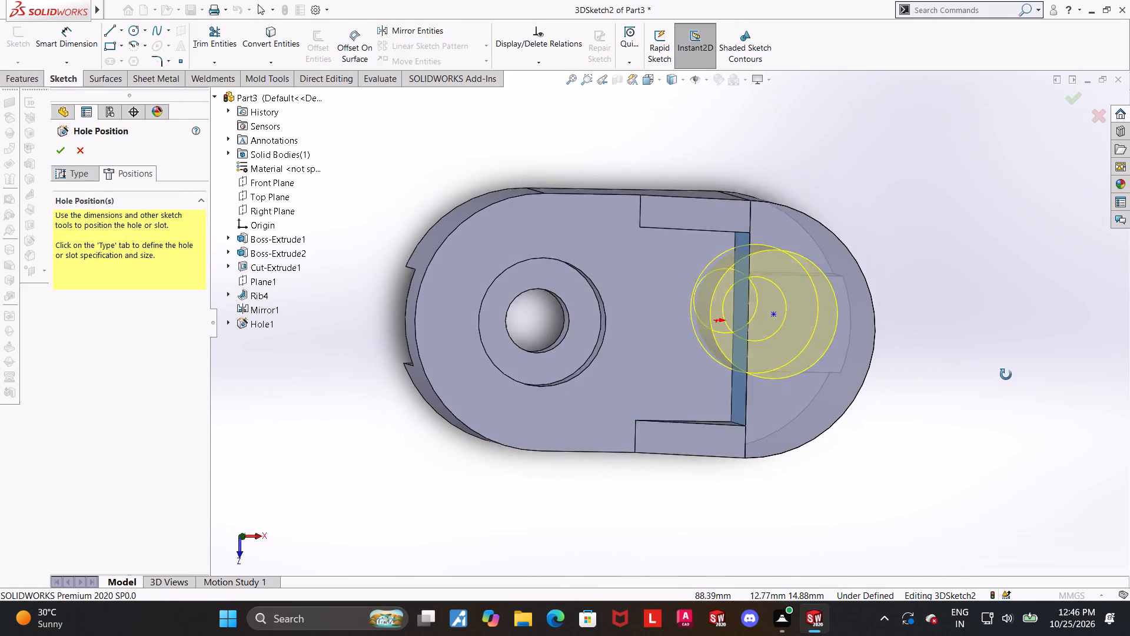
{"action": "middle_click_drag", "start_coordinate": [1006, 375], "coordinate": [1008, 368]}
{"action": "left_click", "coordinate": [655, 80]}
{"action": "left_click", "coordinate": [477, 297]}
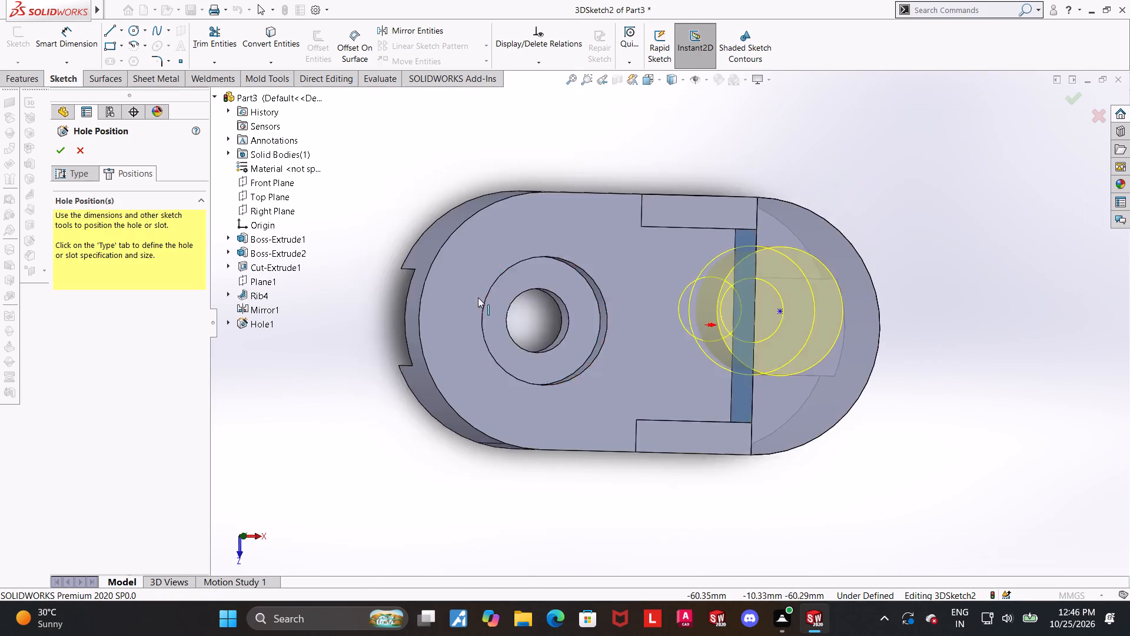
{"action": "left_click", "coordinate": [994, 500]}
{"action": "left_click", "coordinate": [818, 304]}
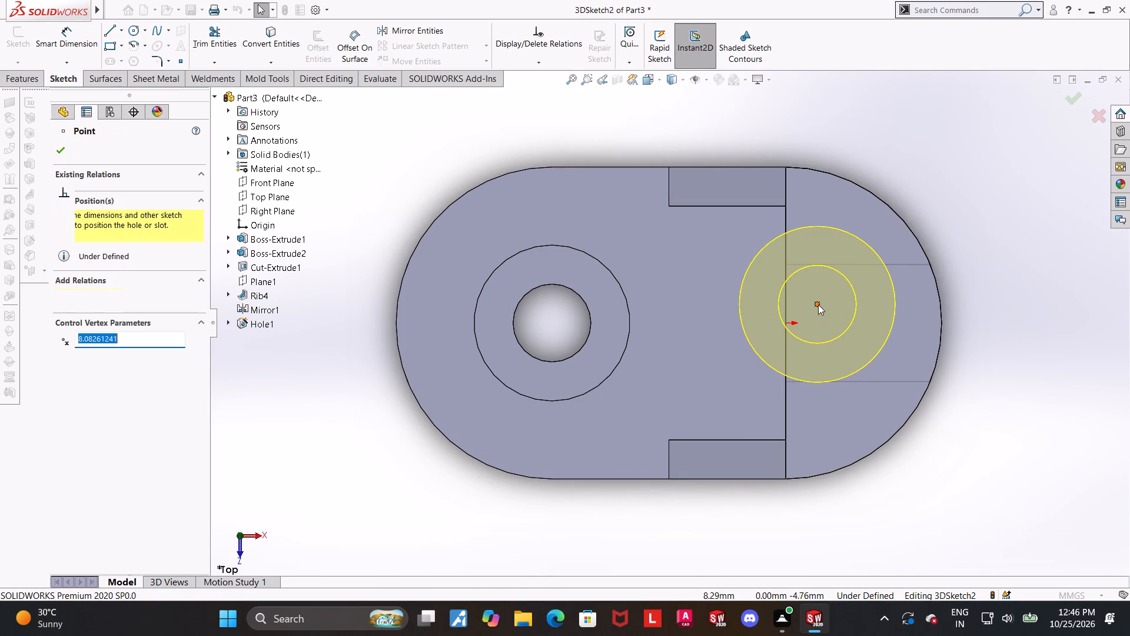
{"action": "left_click", "coordinate": [941, 328], "text": "ctrl"}
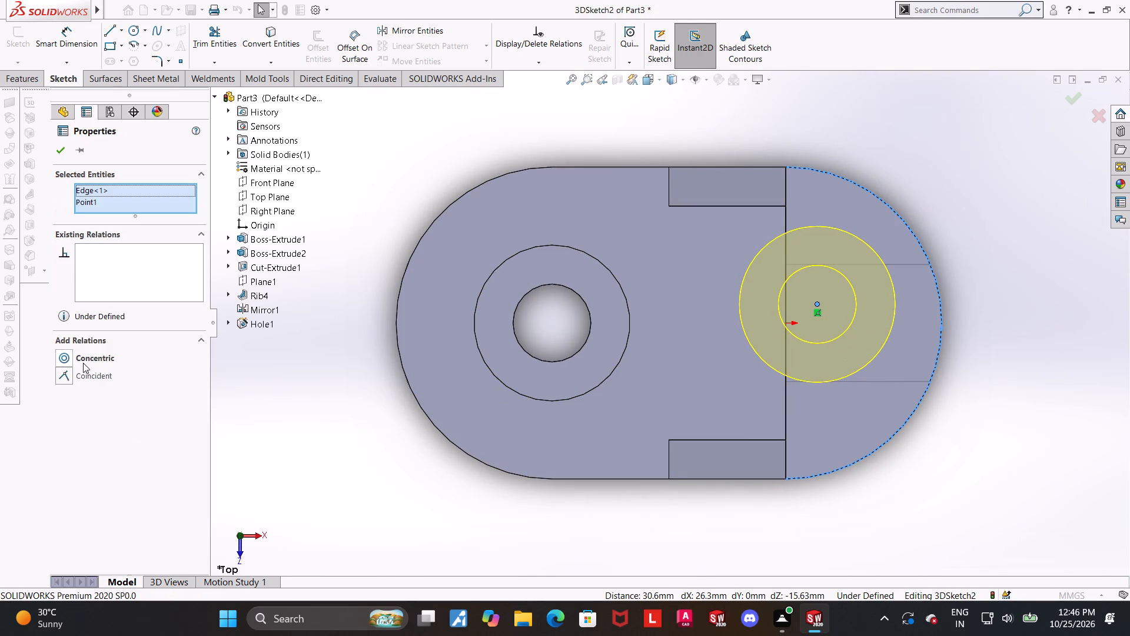
{"action": "left_click", "coordinate": [68, 358]}
{"action": "left_click", "coordinate": [912, 498]}
{"action": "middle_click_drag", "start_coordinate": [912, 485], "coordinate": [978, 267]}
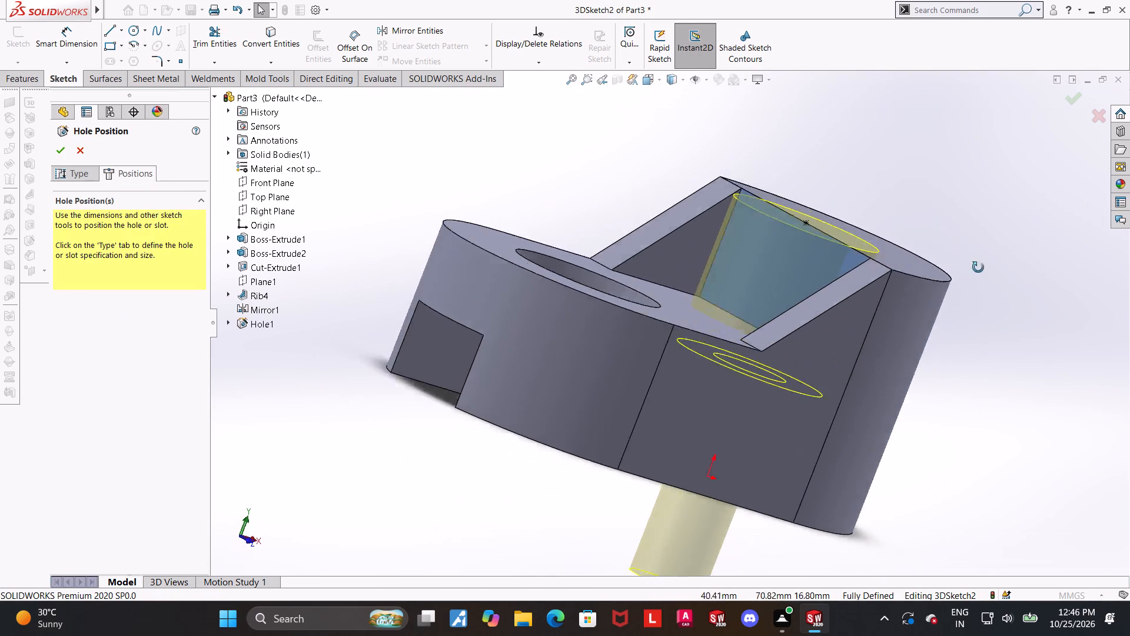
{"action": "middle_click_drag", "start_coordinate": [978, 267], "coordinate": [983, 331]}
{"action": "left_click", "coordinate": [62, 153]}
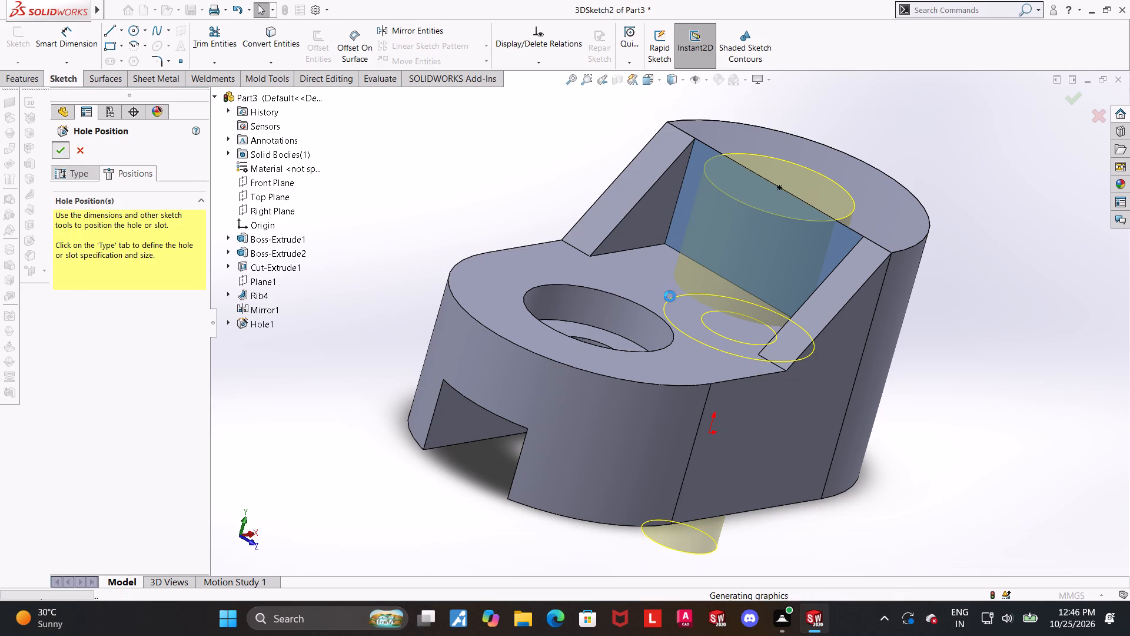
{"action": "left_click", "coordinate": [1046, 357]}
Examine the new counterbored hole in the boss in the isometric view.
{"action": "left_click", "coordinate": [655, 77]}
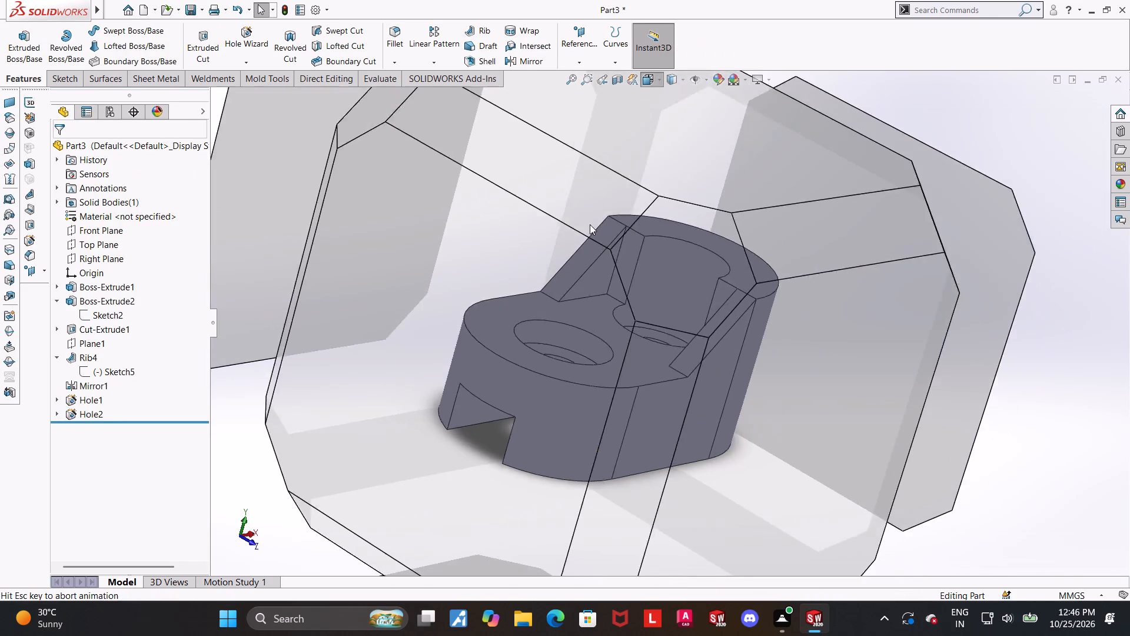
{"action": "left_click", "coordinate": [564, 338]}
{"action": "scroll", "coordinate": [966, 386], "scroll_direction": "up", "scroll_amount": 1}
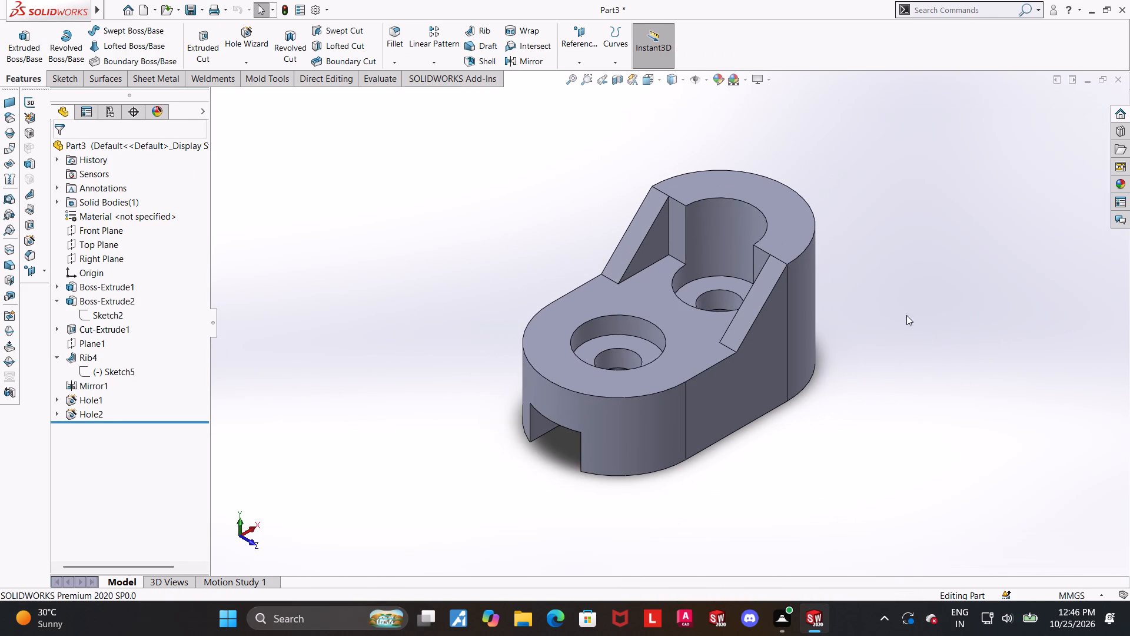
{"action": "scroll", "coordinate": [794, 231], "scroll_direction": "down", "scroll_amount": 1}
{"action": "scroll", "coordinate": [737, 184], "scroll_direction": "down", "scroll_amount": 1}
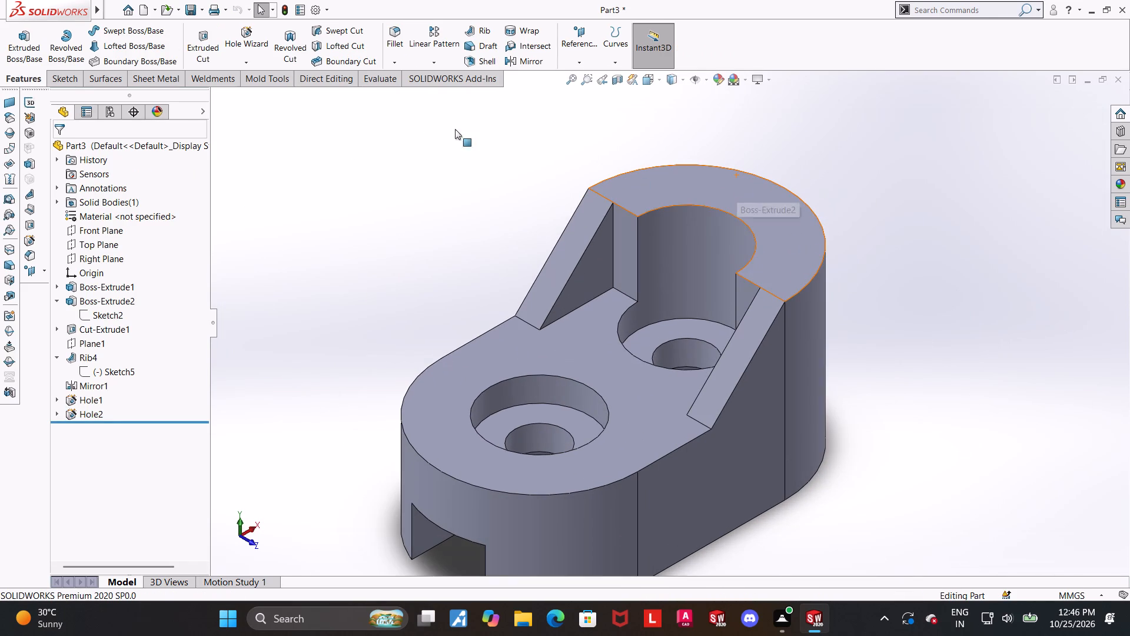
Measure the distance between the boss hole's counterbore floor and the boss's top face.
{"action": "left_click", "coordinate": [374, 81]}
{"action": "left_click", "coordinate": [137, 44]}
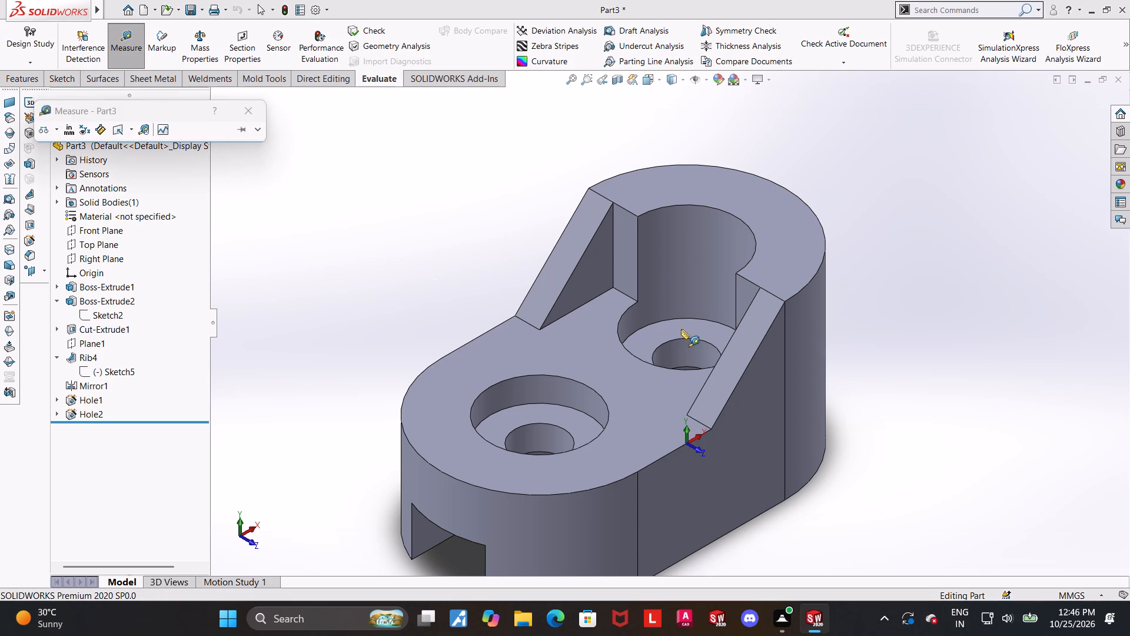
{"action": "left_click", "coordinate": [681, 329]}
{"action": "left_click", "coordinate": [653, 171]}
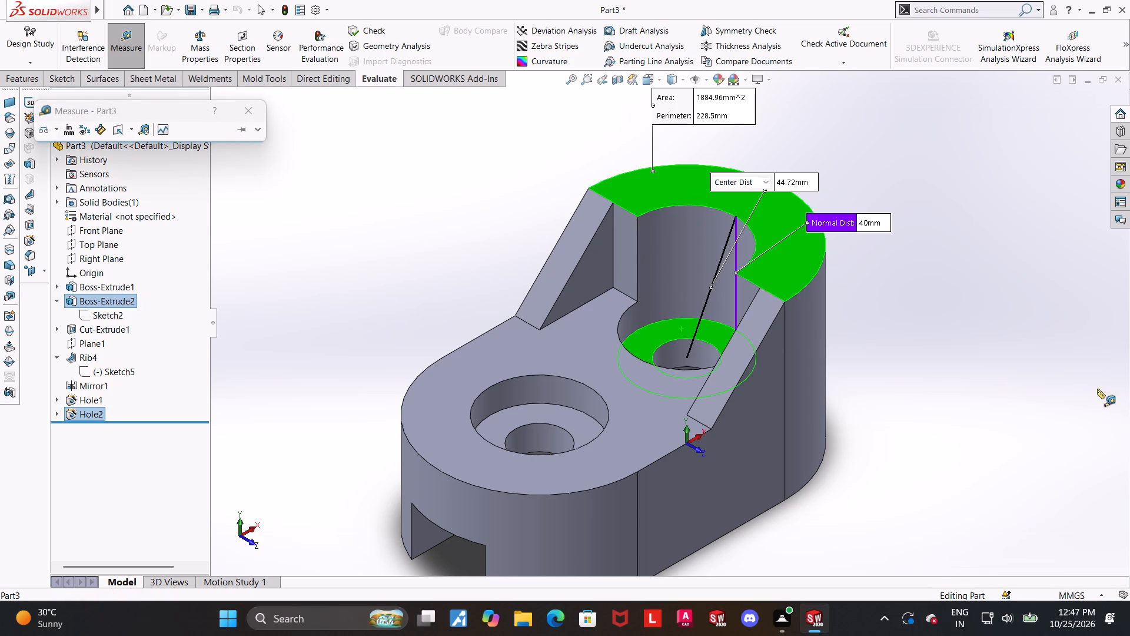
{"action": "key", "text": "Escape"}
Measure the boss hole's cylindrical counterbore wall and its upper edge in separate measurements.
{"action": "left_click", "coordinate": [121, 34]}
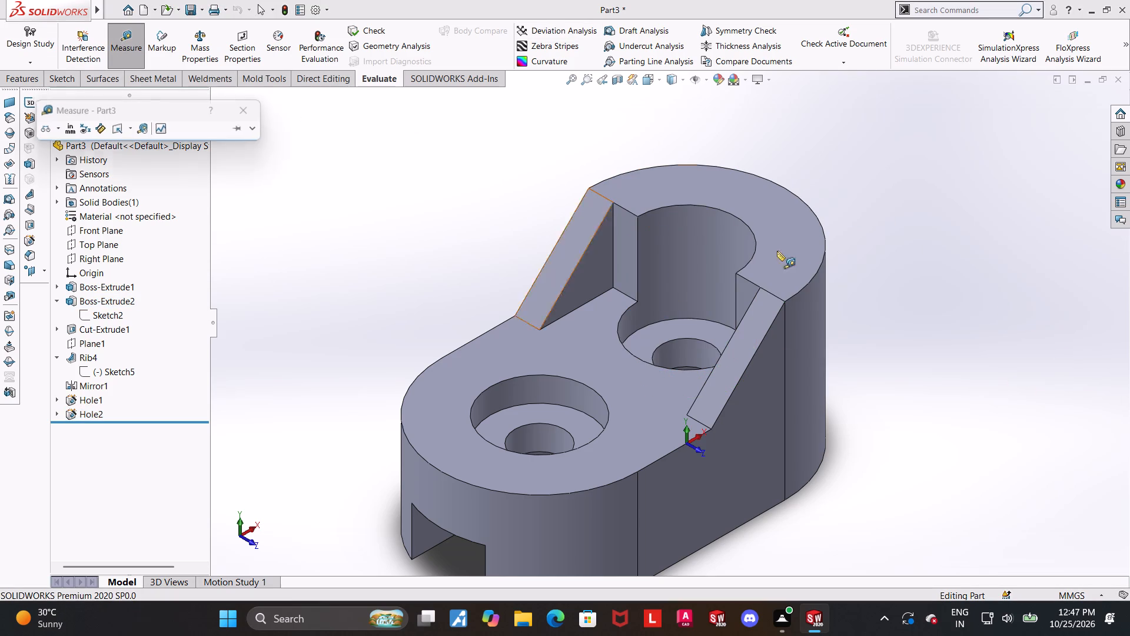
{"action": "left_click", "coordinate": [717, 231]}
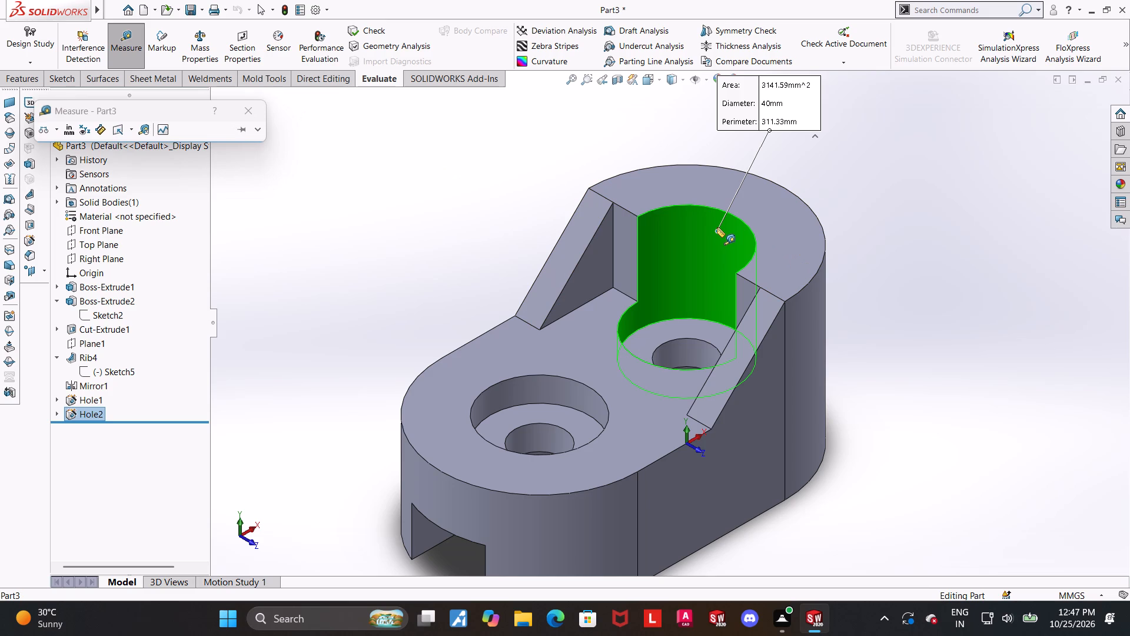
{"action": "key", "text": "Escape"}
{"action": "left_click", "coordinate": [130, 39]}
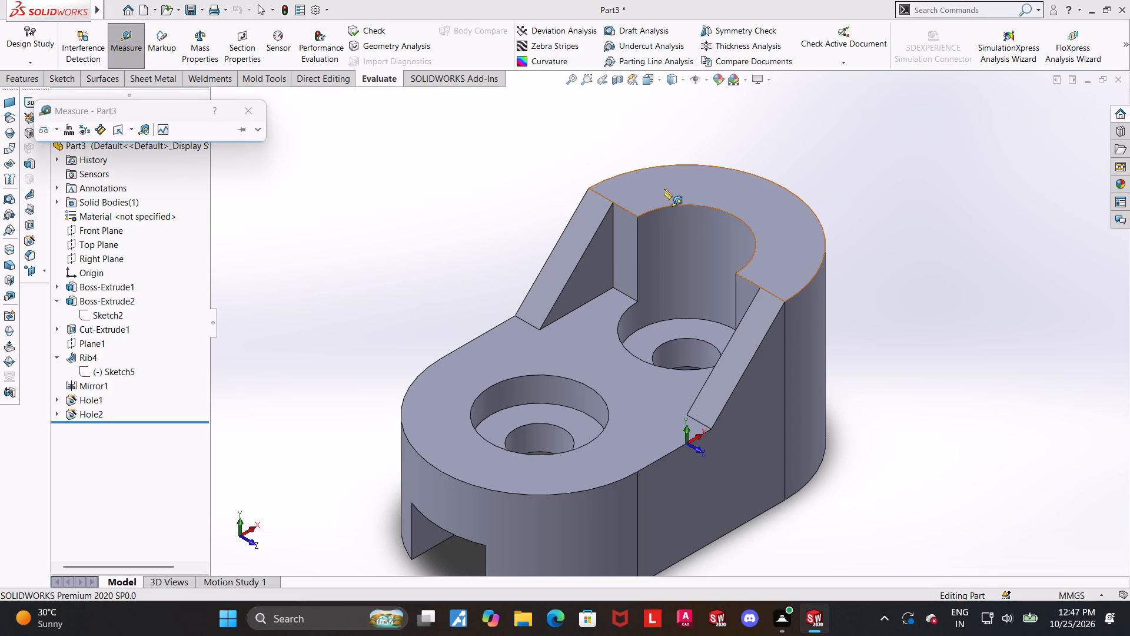
{"action": "left_click", "coordinate": [698, 204]}
{"action": "key", "text": "Escape"}
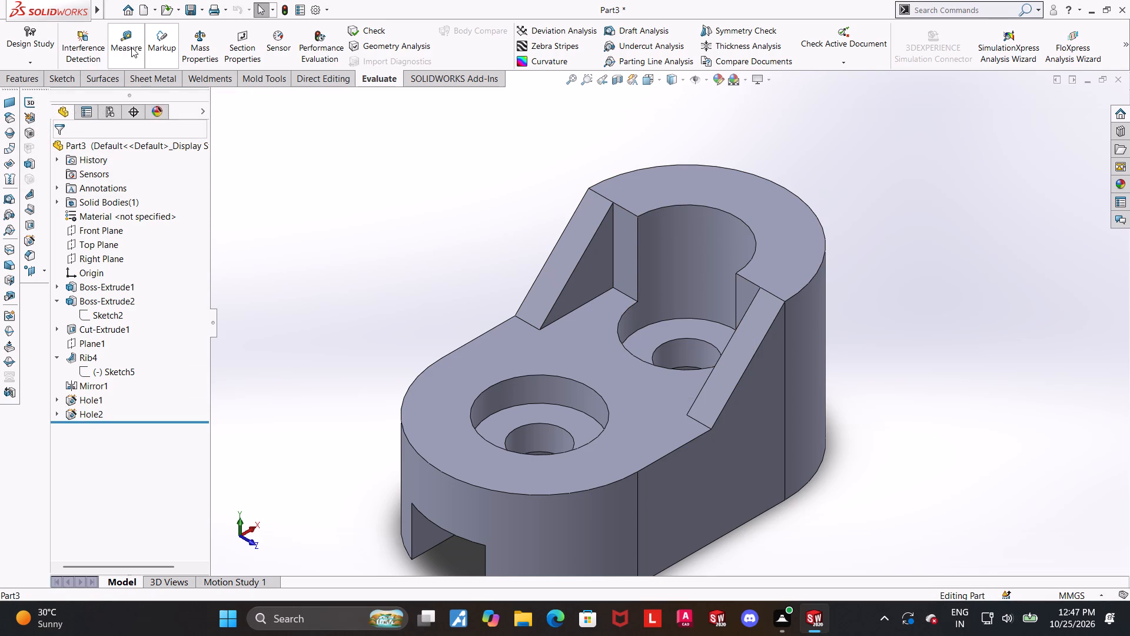
Measure the diameter of the smaller bore below the counterbore in the boss.
{"action": "left_click", "coordinate": [131, 47]}
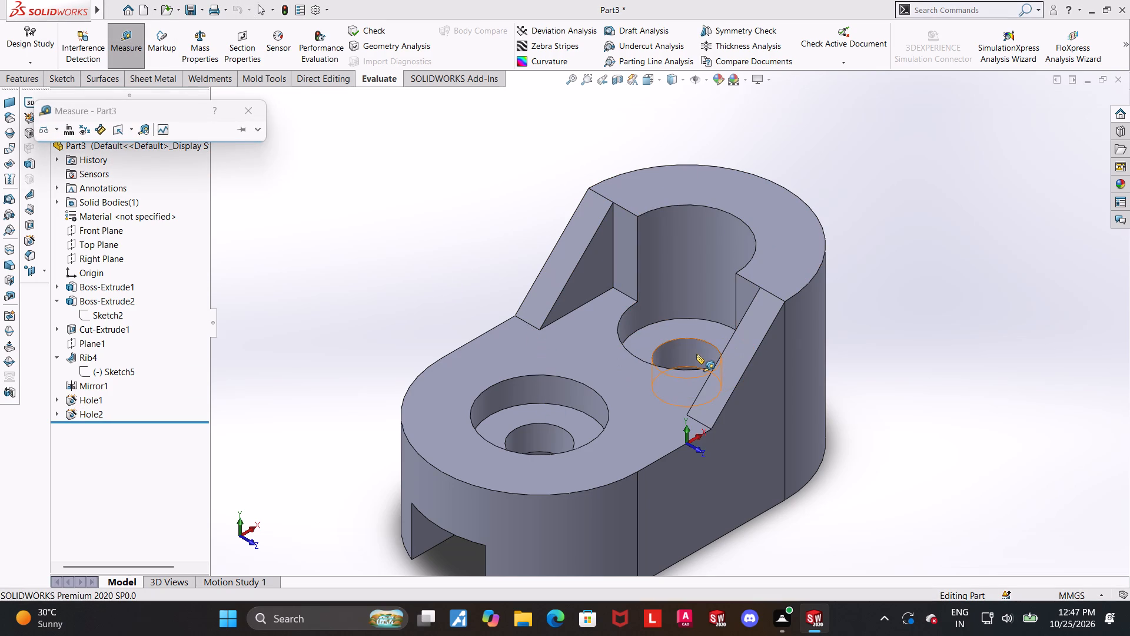
{"action": "left_click", "coordinate": [696, 354]}
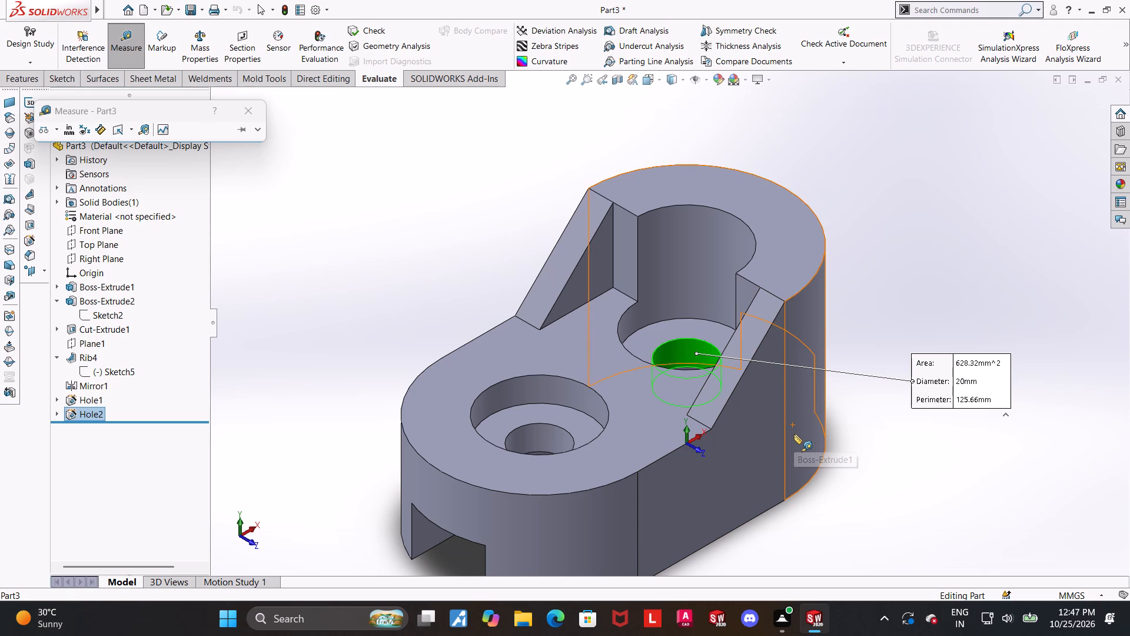
{"action": "key", "text": "Escape"}
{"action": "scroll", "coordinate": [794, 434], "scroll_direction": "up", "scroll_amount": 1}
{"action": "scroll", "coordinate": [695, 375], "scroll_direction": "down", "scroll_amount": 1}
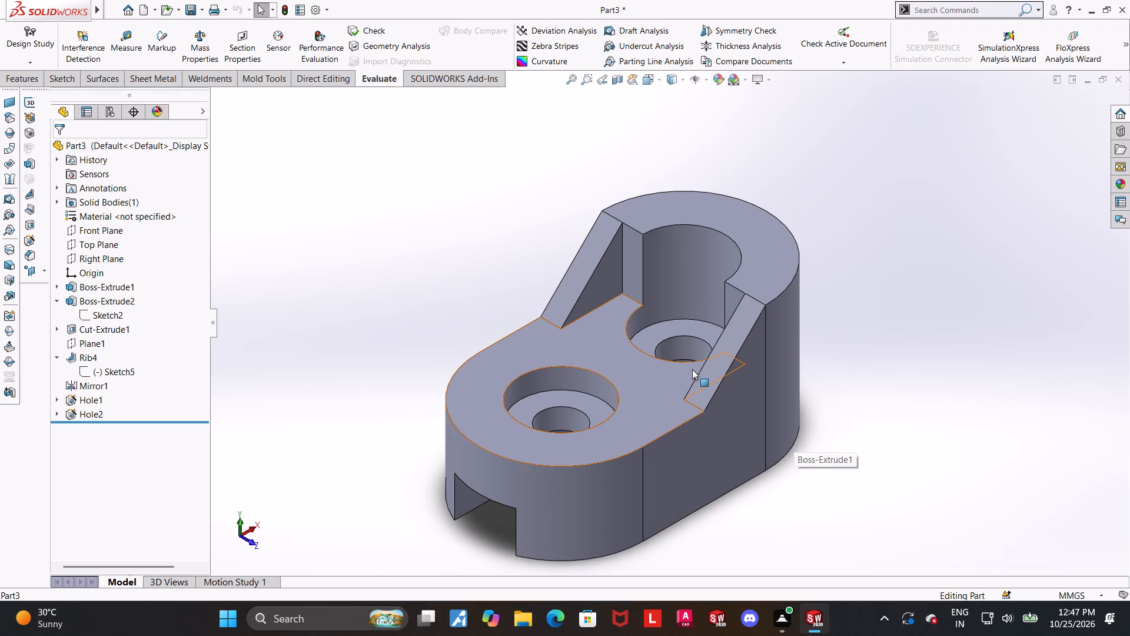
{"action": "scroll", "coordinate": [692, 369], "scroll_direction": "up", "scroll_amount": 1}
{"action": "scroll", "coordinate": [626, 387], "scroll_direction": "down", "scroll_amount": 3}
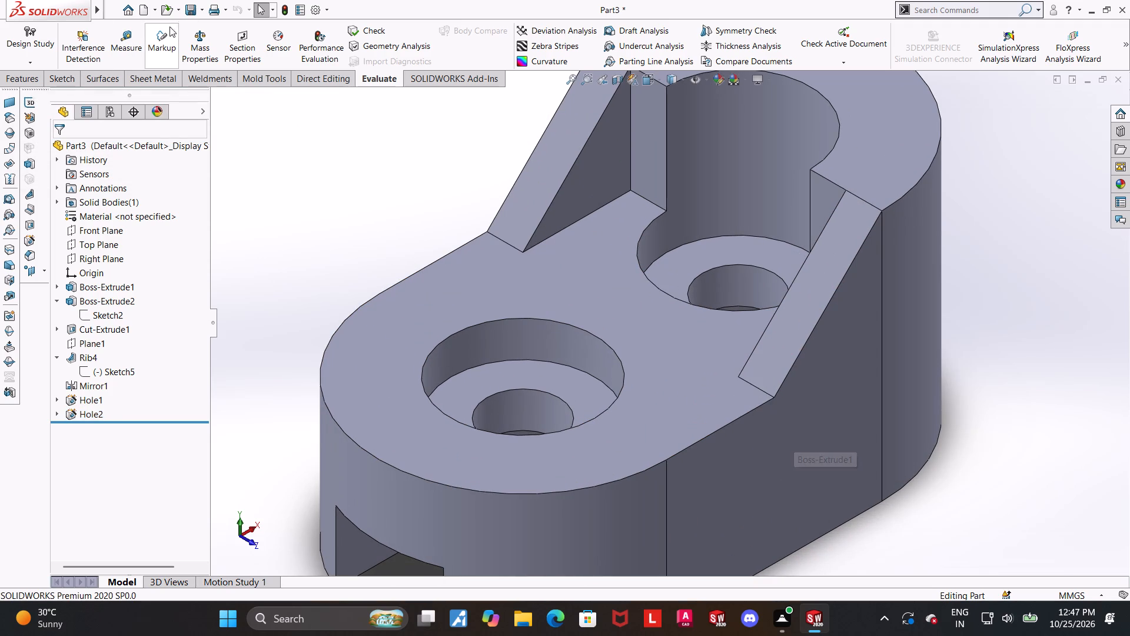
Measure the distance between the base hole's counterbore floor and the top face of the base.
{"action": "left_click", "coordinate": [138, 37]}
{"action": "left_click", "coordinate": [460, 379]}
{"action": "left_click", "coordinate": [464, 302]}
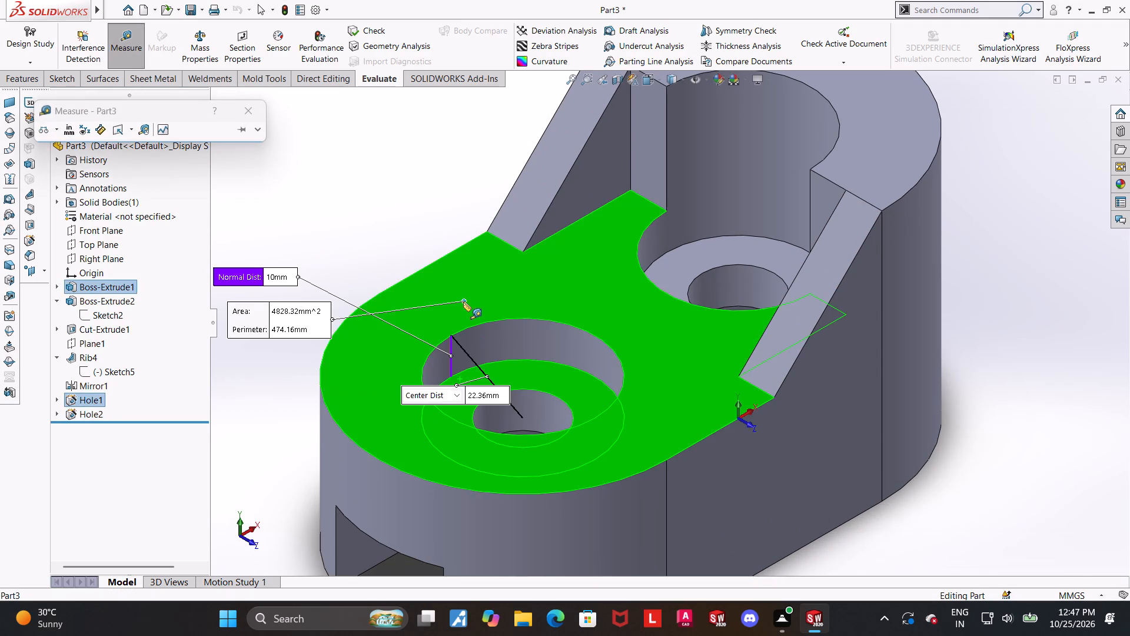
{"action": "key", "text": "Escape"}
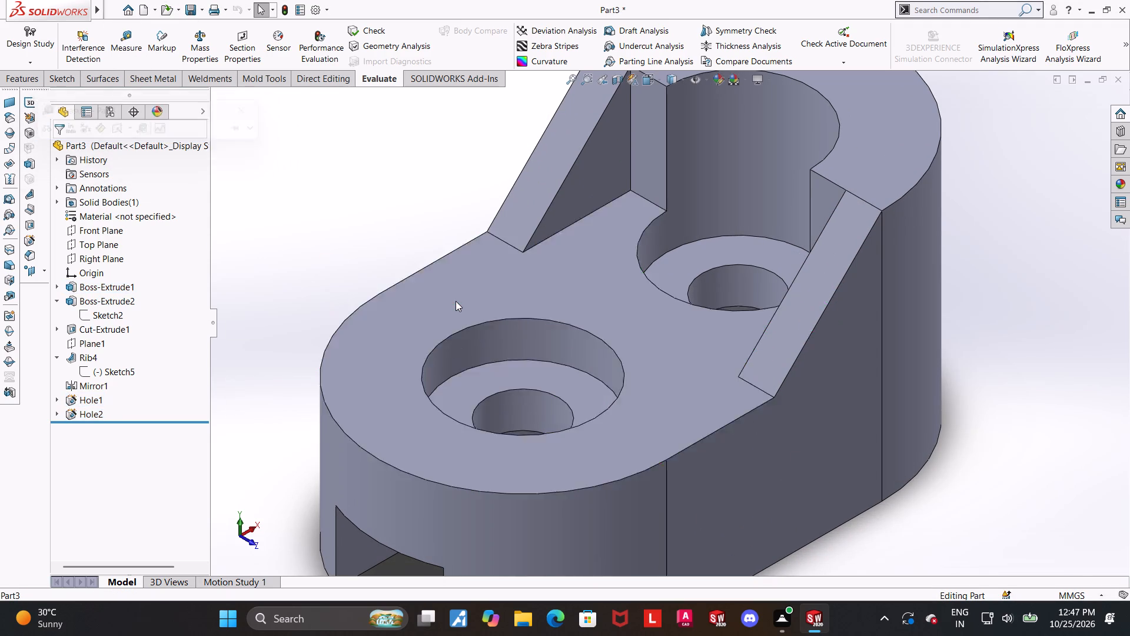
Measure the radius of the base's rounded end face on the side away from the boss.
{"action": "scroll", "coordinate": [456, 301], "scroll_direction": "up", "scroll_amount": 3}
{"action": "left_click", "coordinate": [132, 36]}
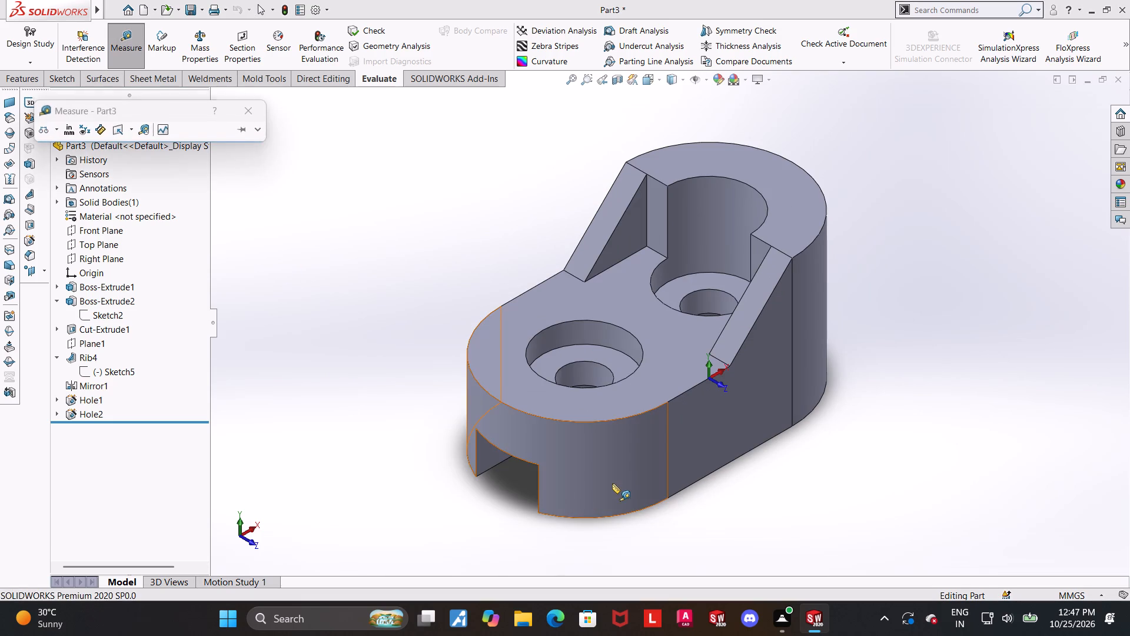
{"action": "left_click", "coordinate": [612, 483]}
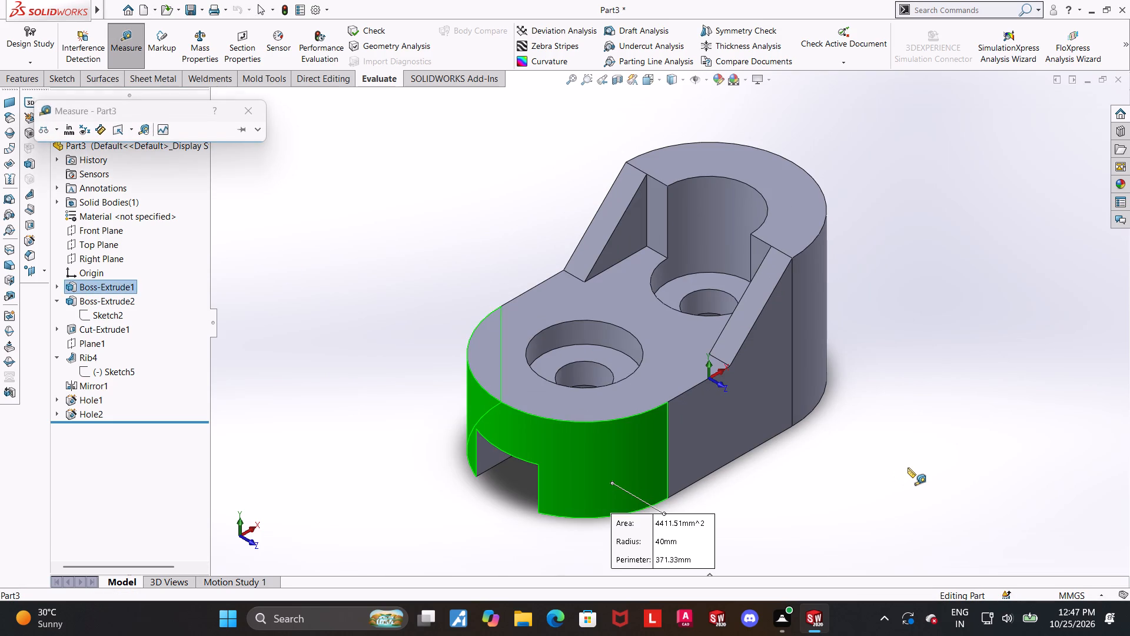
{"action": "key", "text": "Escape"}
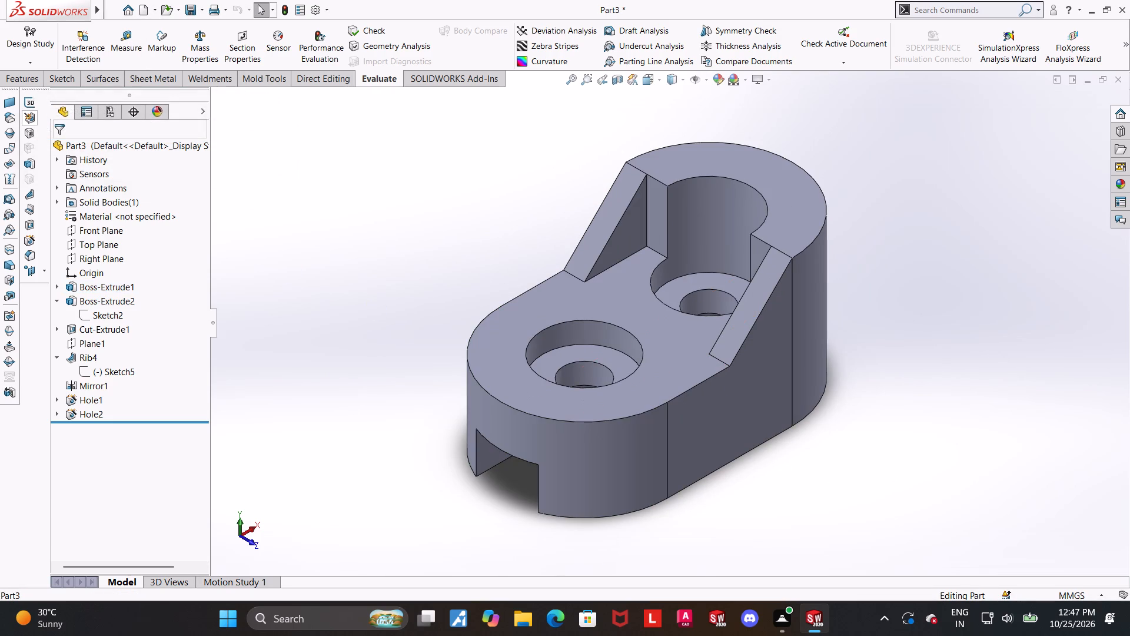
Measure the base's height between its top face and its bottom face.
{"action": "left_click", "coordinate": [121, 39]}
{"action": "left_click", "coordinate": [681, 324]}
{"action": "scroll", "coordinate": [769, 505], "scroll_direction": "up", "scroll_amount": 1}
{"action": "middle_click_drag", "start_coordinate": [767, 503], "coordinate": [765, 301]}
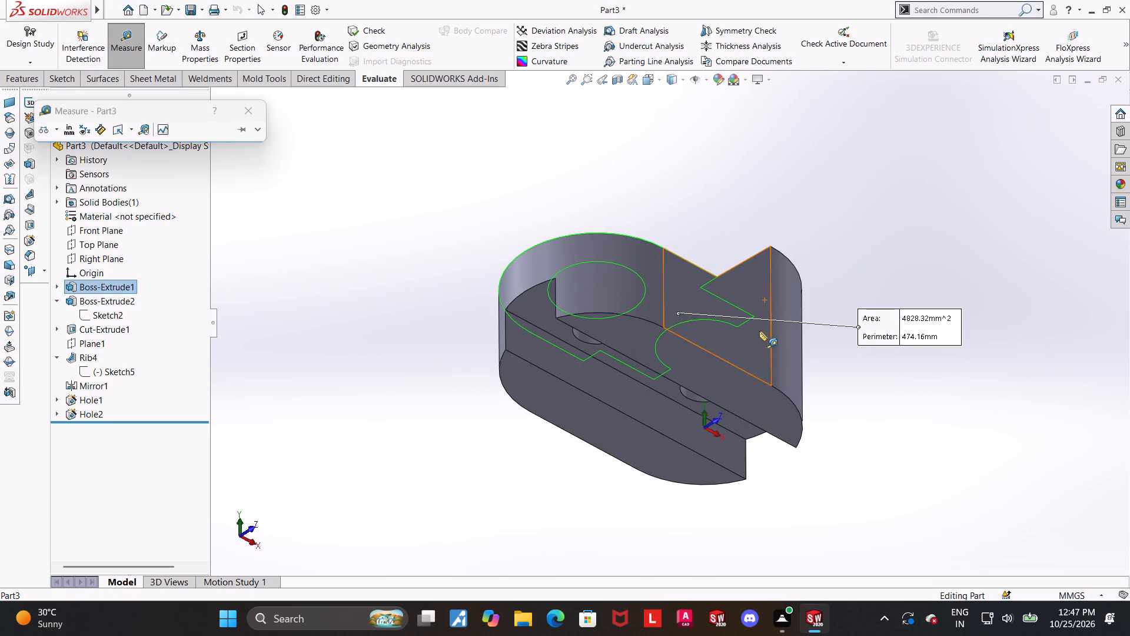
{"action": "left_click", "coordinate": [710, 375]}
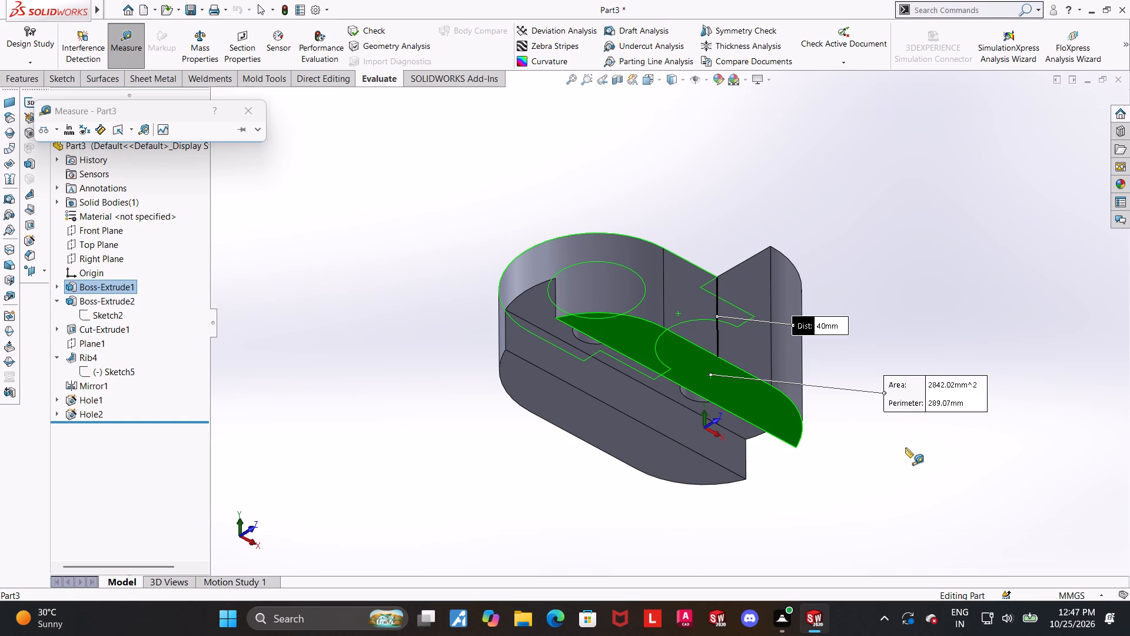
{"action": "key", "text": "Escape"}
Measure the bottom channel's depth from its inner flat face to the underside of the base.
{"action": "middle_click_drag", "start_coordinate": [799, 273], "coordinate": [822, 380]}
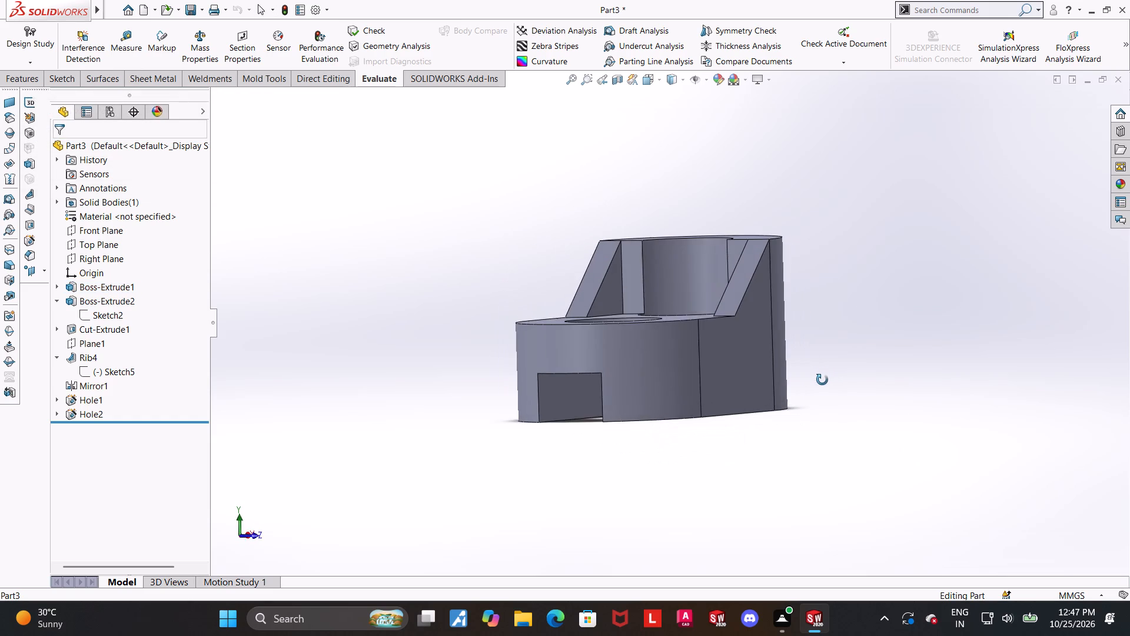
{"action": "middle_click_drag", "start_coordinate": [822, 380], "coordinate": [840, 395]}
{"action": "scroll", "coordinate": [642, 436], "scroll_direction": "down", "scroll_amount": 3}
{"action": "middle_click_drag", "start_coordinate": [621, 445], "coordinate": [644, 306]}
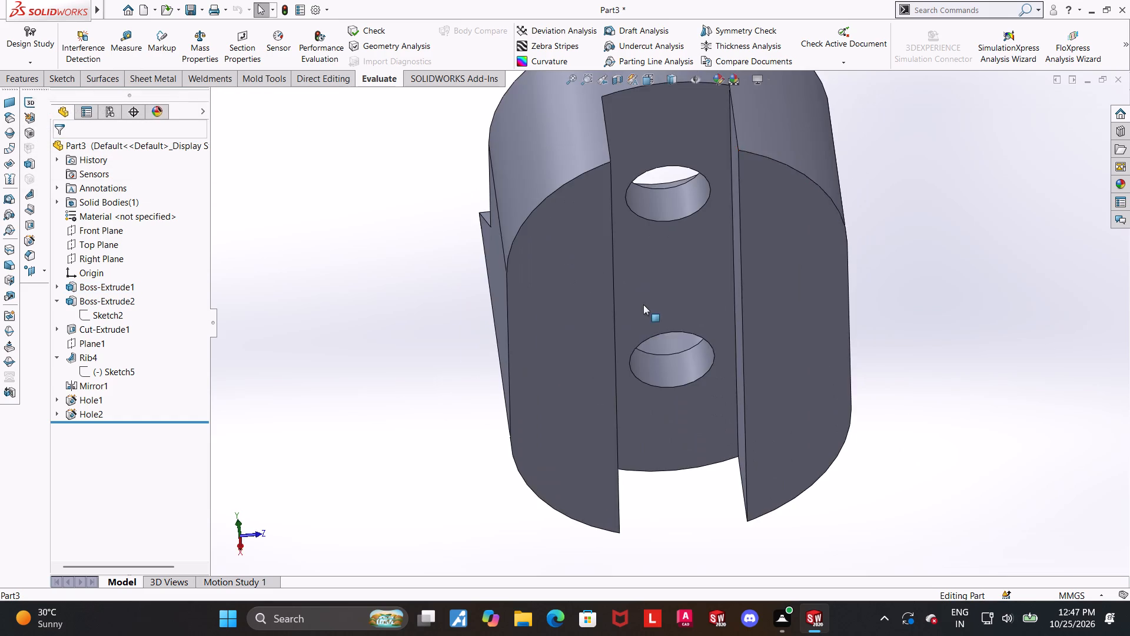
{"action": "middle_click_drag", "start_coordinate": [643, 304], "coordinate": [631, 314]}
{"action": "left_click", "coordinate": [119, 49]}
{"action": "left_click", "coordinate": [683, 287]}
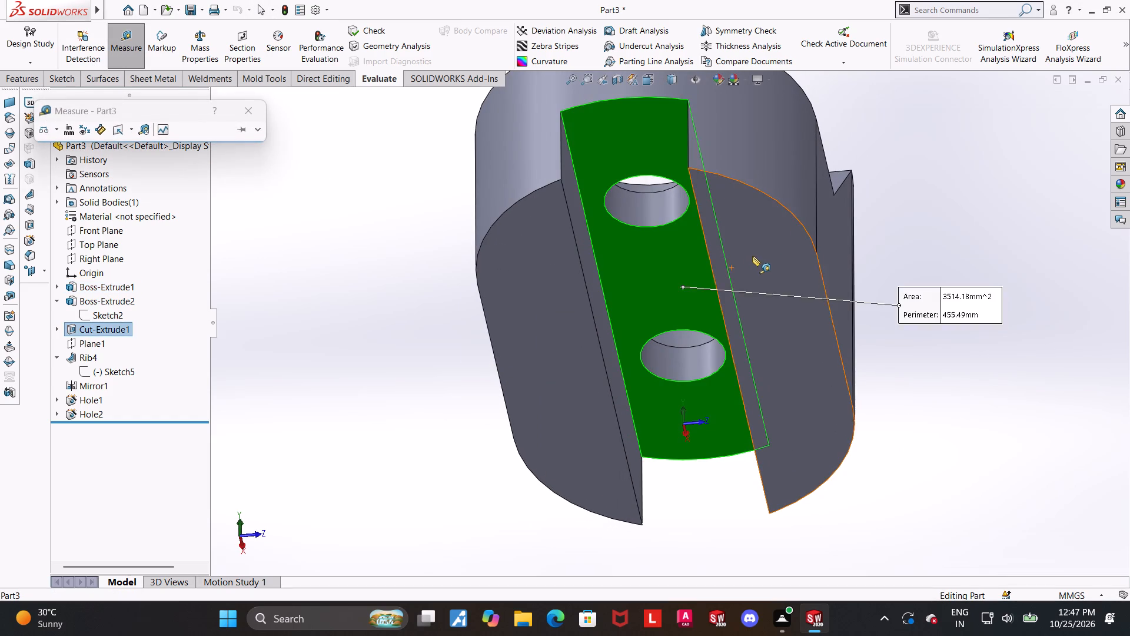
{"action": "left_click", "coordinate": [752, 256]}
{"action": "key", "text": "Escape"}
Measure the bottom channel's width between its two side walls.
{"action": "middle_click_drag", "start_coordinate": [935, 290], "coordinate": [917, 323]}
{"action": "left_click", "coordinate": [138, 49]}
{"action": "left_click", "coordinate": [507, 262]}
{"action": "middle_click_drag", "start_coordinate": [569, 289], "coordinate": [697, 350]}
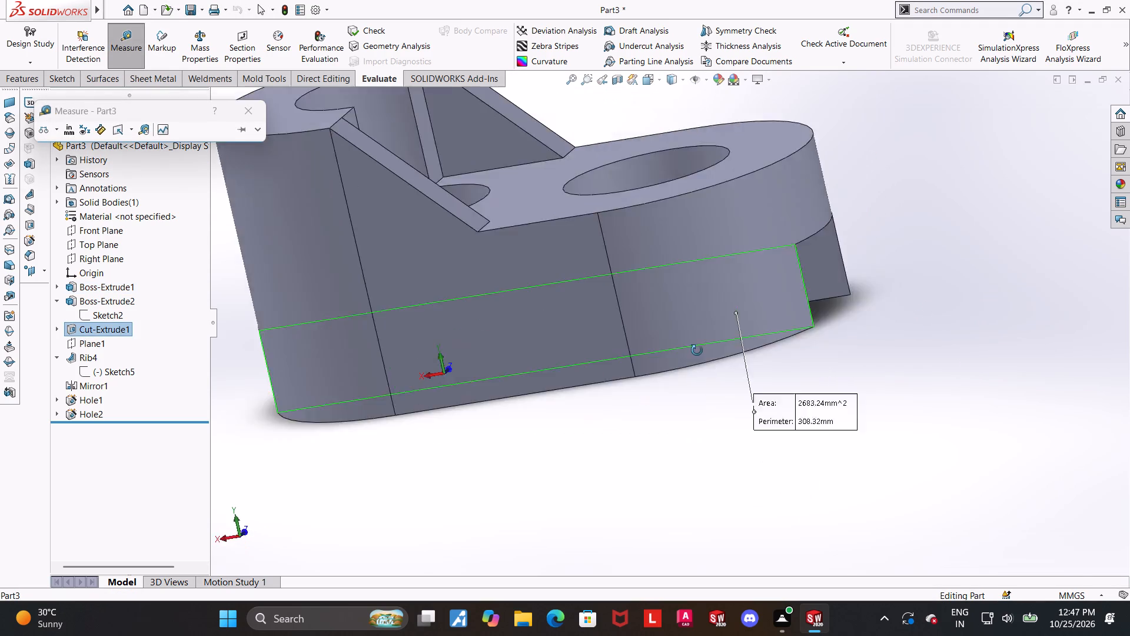
{"action": "middle_click_drag", "start_coordinate": [697, 350], "coordinate": [657, 321]}
{"action": "left_click", "coordinate": [787, 267]}
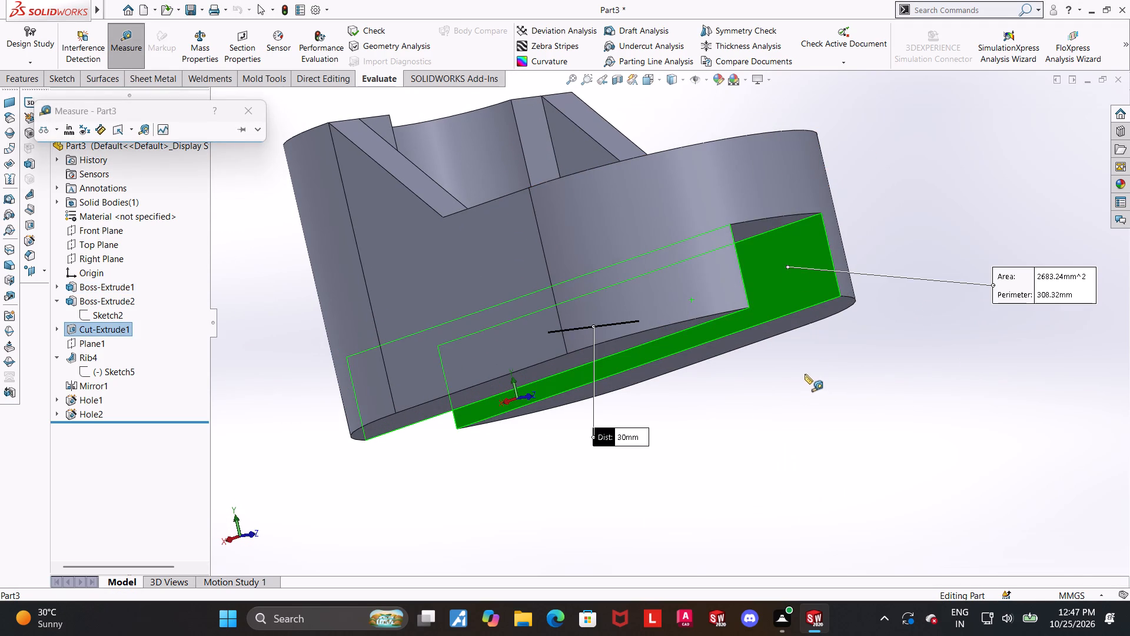
{"action": "key", "text": "Escape"}
Measure the outer cylindrical face of the half-round boss.
{"action": "middle_click_drag", "start_coordinate": [812, 354], "coordinate": [686, 448]}
{"action": "scroll", "coordinate": [687, 448], "scroll_direction": "up", "scroll_amount": 5}
{"action": "scroll", "coordinate": [893, 151], "scroll_direction": "down", "scroll_amount": 4}
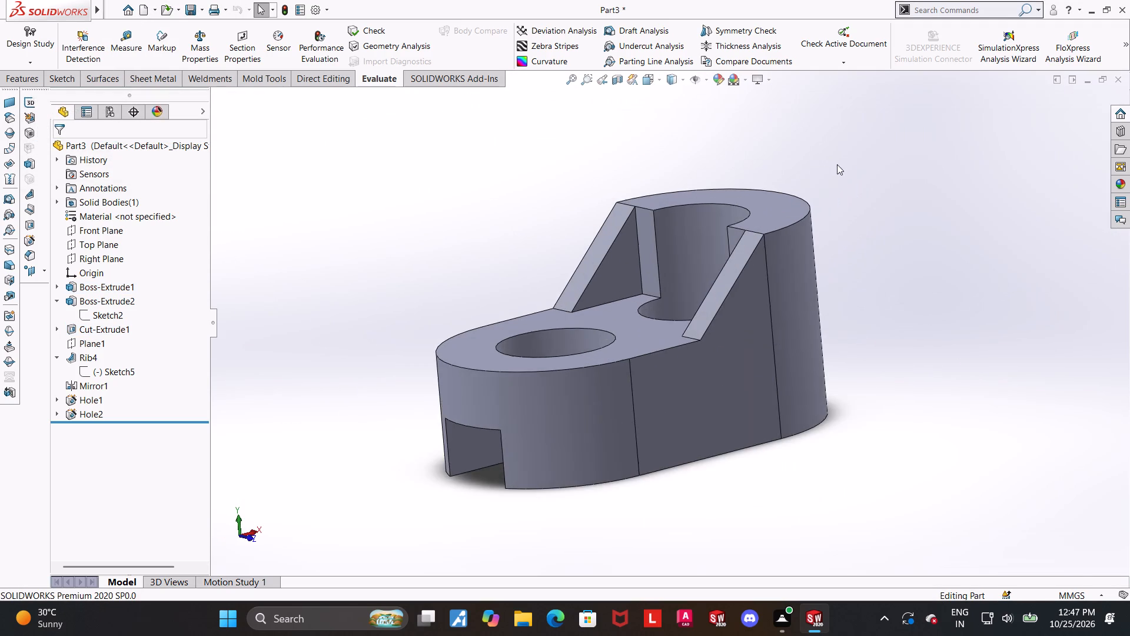
{"action": "middle_click_drag", "start_coordinate": [812, 251], "coordinate": [777, 283]}
{"action": "scroll", "coordinate": [834, 215], "scroll_direction": "down", "scroll_amount": 4}
{"action": "left_click", "coordinate": [138, 33]}
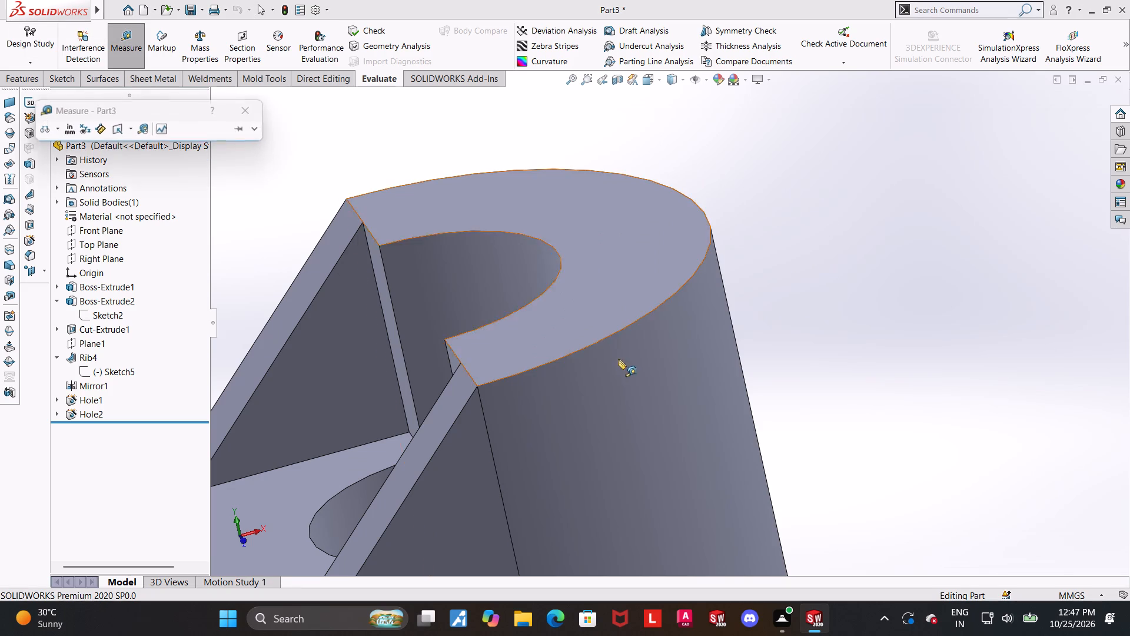
{"action": "left_click", "coordinate": [644, 392]}
{"action": "key", "text": "Escape"}
Apply a light cyan colour appearance from the standard swatches to the whole part.
{"action": "scroll", "coordinate": [833, 432], "scroll_direction": "up", "scroll_amount": 3}
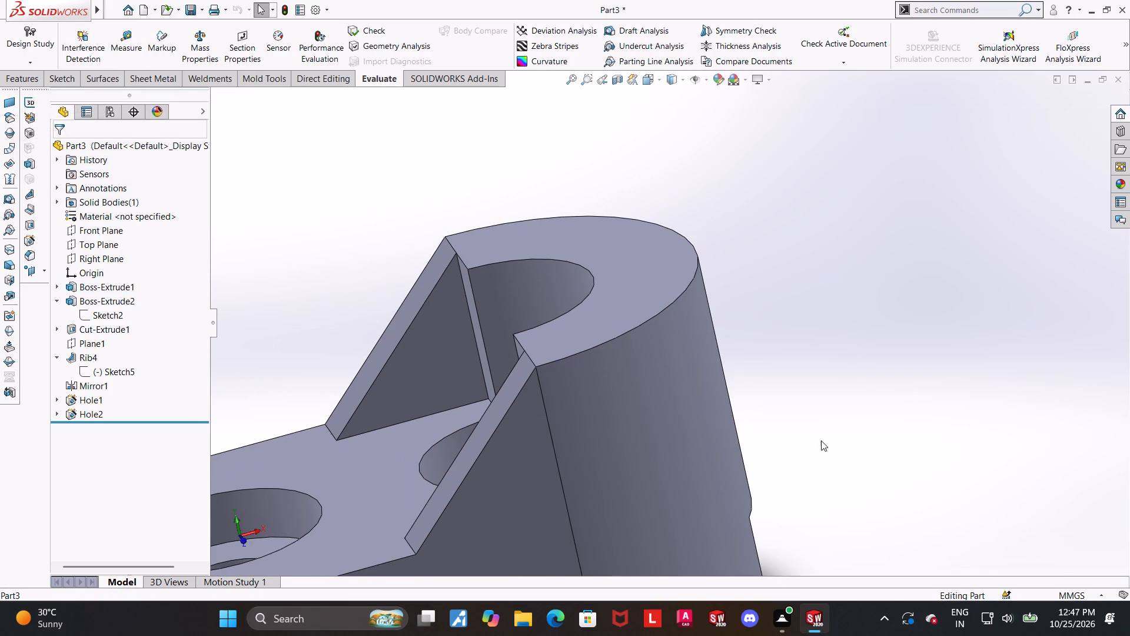
{"action": "scroll", "coordinate": [860, 442], "scroll_direction": "up", "scroll_amount": 2}
{"action": "middle_click_drag", "start_coordinate": [809, 450], "coordinate": [843, 386]}
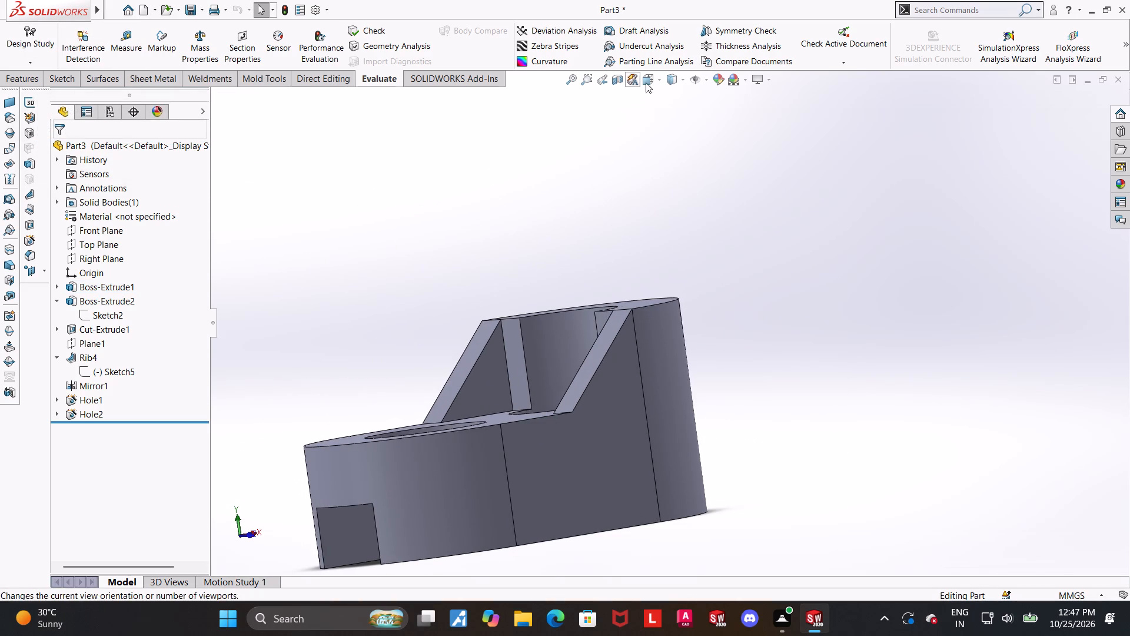
{"action": "left_click", "coordinate": [646, 82]}
{"action": "left_click", "coordinate": [499, 298]}
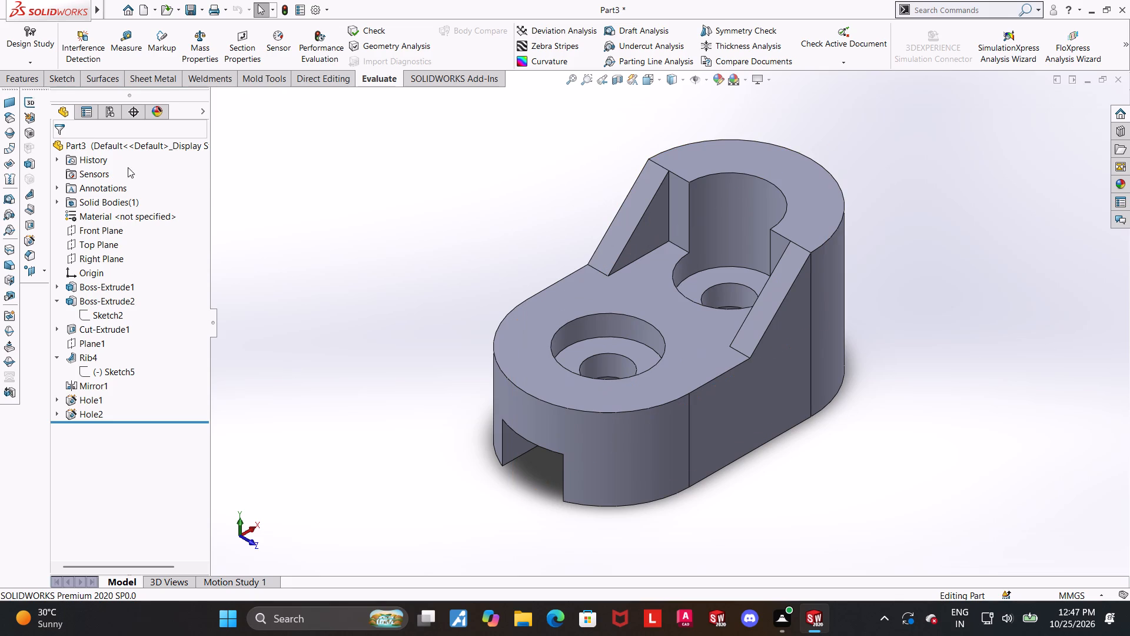
{"action": "right_click", "coordinate": [127, 149]}
{"action": "left_click", "coordinate": [158, 136]}
{"action": "left_click", "coordinate": [169, 160]}
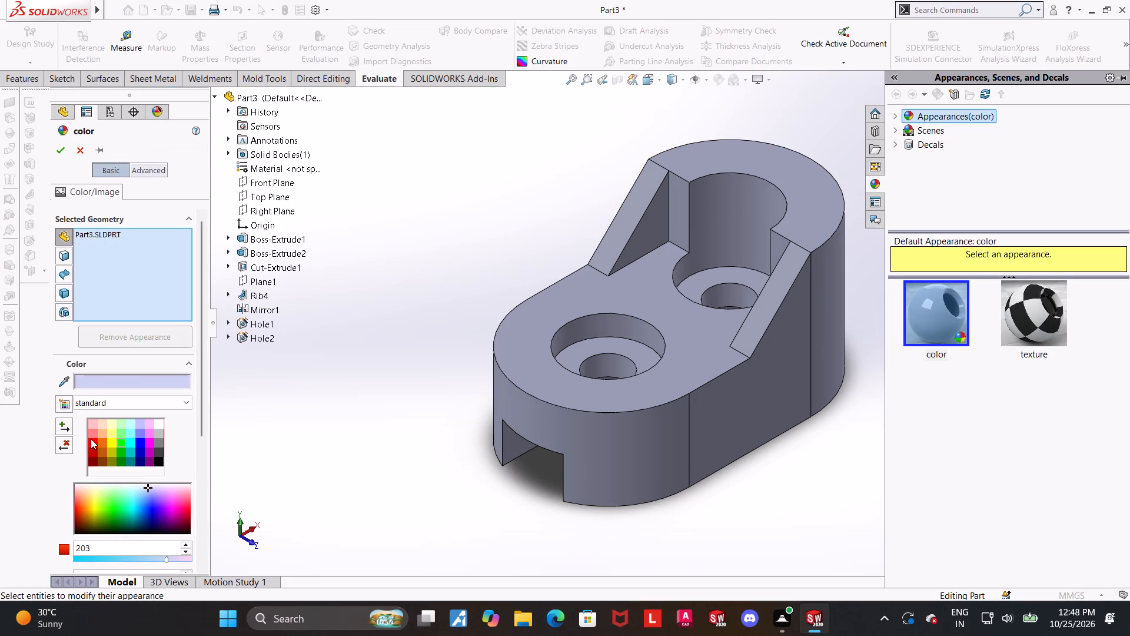
{"action": "left_click", "coordinate": [91, 439]}
{"action": "left_click", "coordinate": [138, 446]}
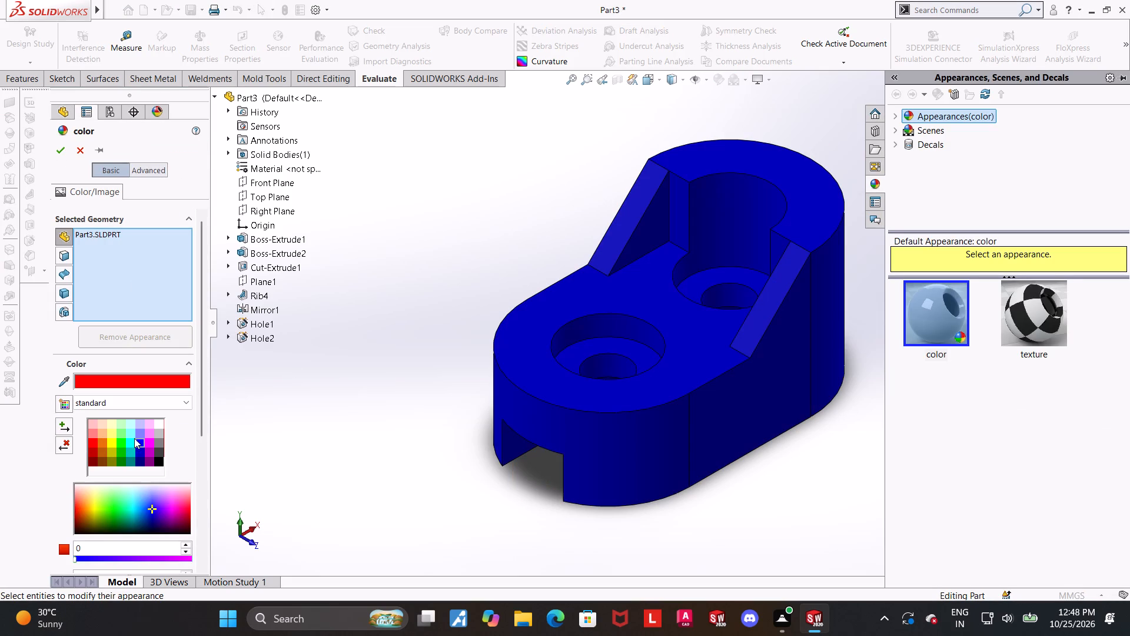
{"action": "left_click", "coordinate": [134, 438]}
{"action": "left_click", "coordinate": [129, 442]}
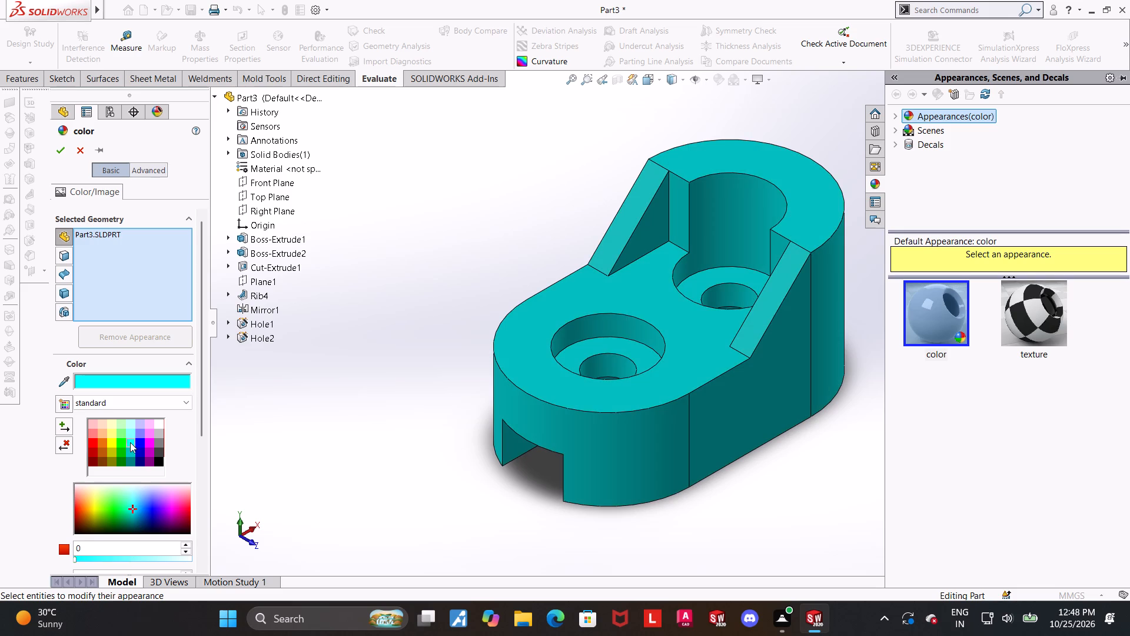
{"action": "left_click", "coordinate": [129, 435]}
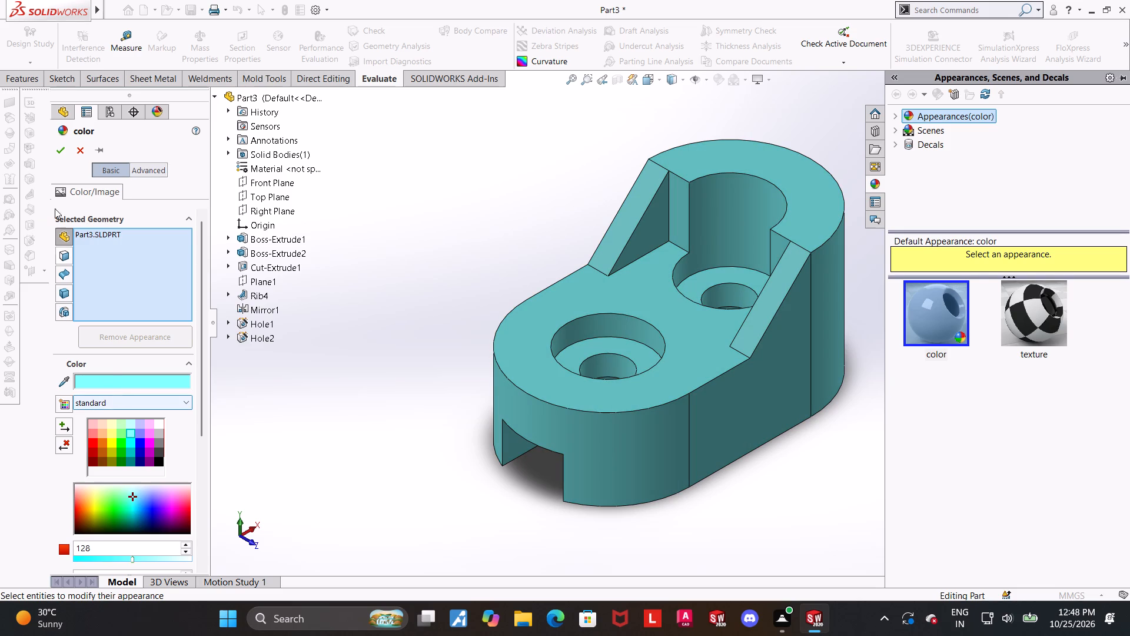
{"action": "left_click", "coordinate": [59, 148]}
{"action": "left_click", "coordinate": [428, 251]}
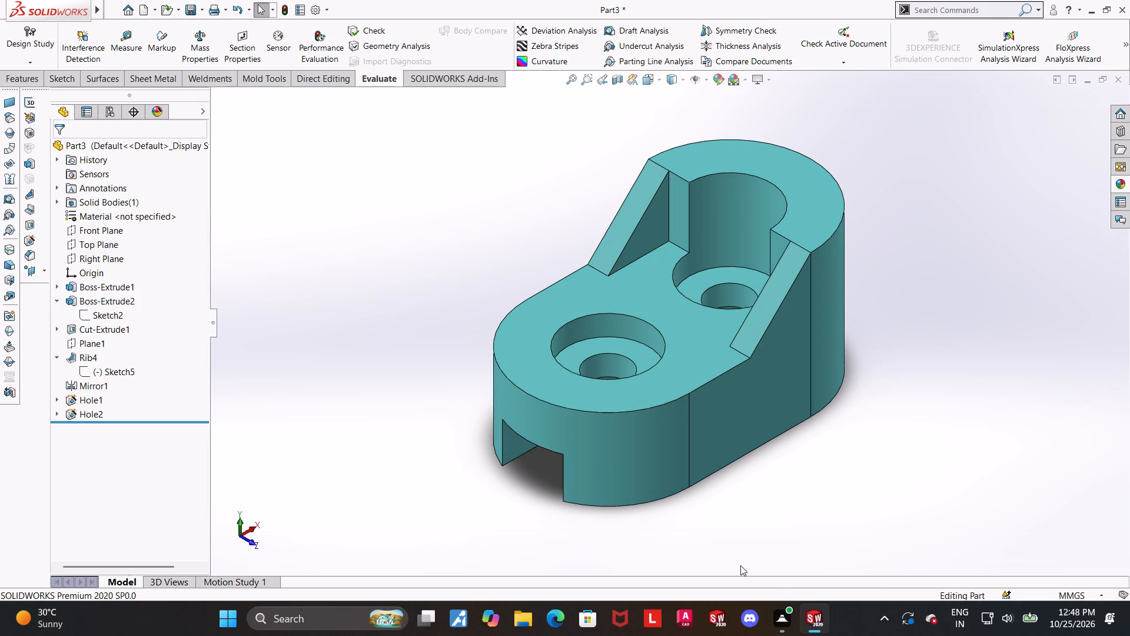
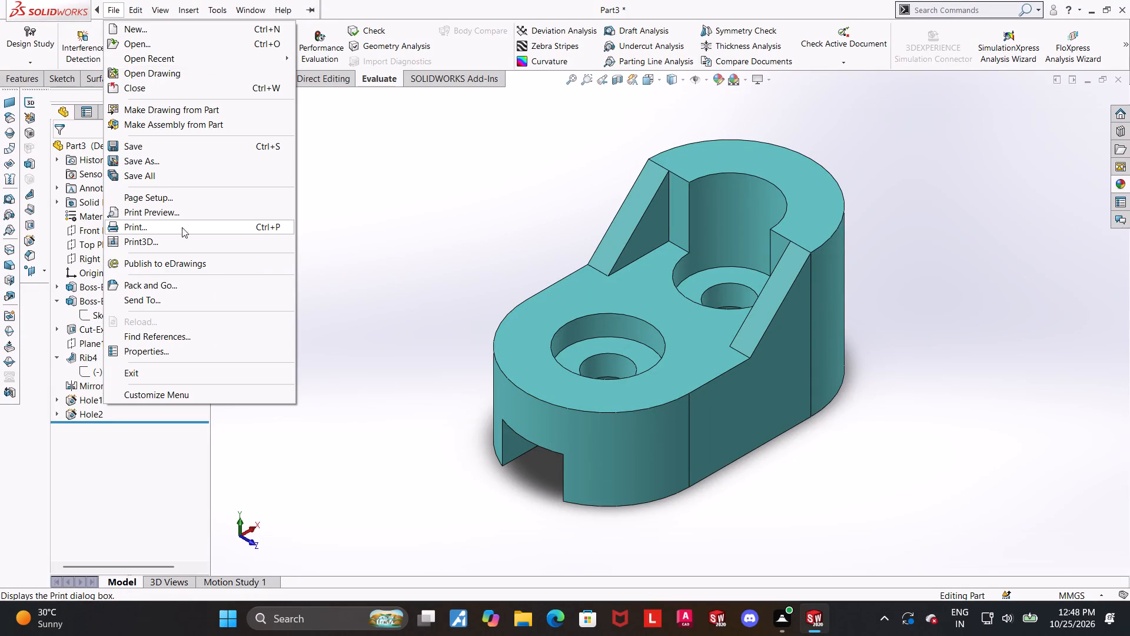
Save the part in the Downloads folder as a SOLIDWORKS Part named "ribbed dual elevation bearingh".
{"action": "left_click", "coordinate": [157, 160]}
{"action": "type", "text": "ribbed dual ele"}
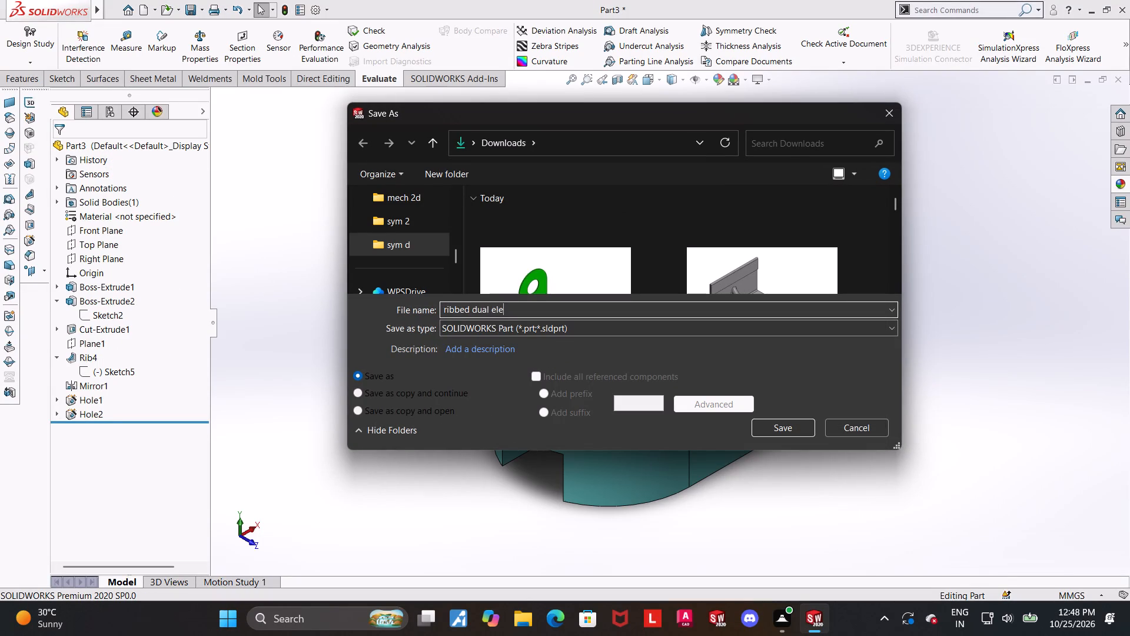
{"action": "type", "text": "vation bearingh"}
{"action": "key", "text": "Return"}
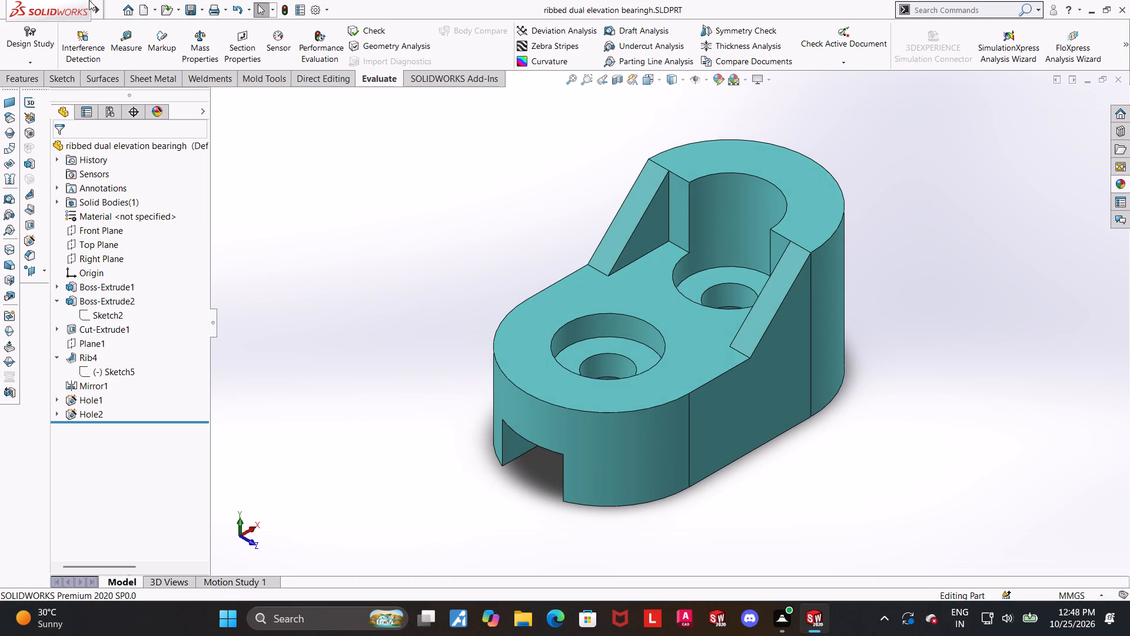
Save a PDF copy of the part in the Downloads folder, keeping the name "ribbed dual elevation bearingh".
{"action": "left_click", "coordinate": [138, 165]}
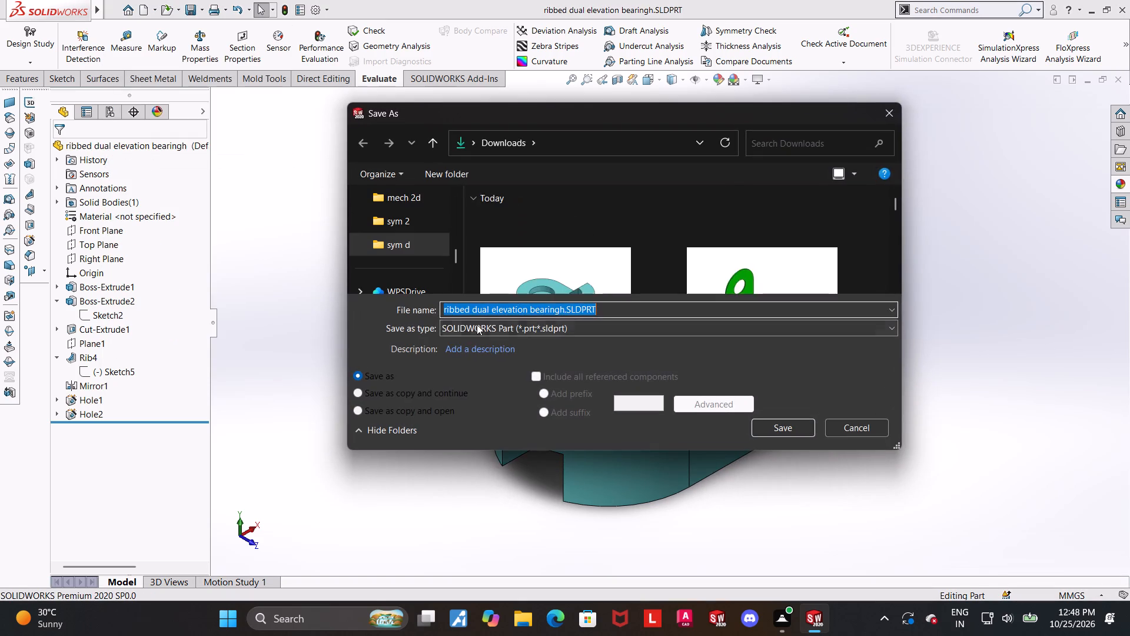
{"action": "left_click", "coordinate": [477, 324]}
{"action": "left_click", "coordinate": [607, 90]}
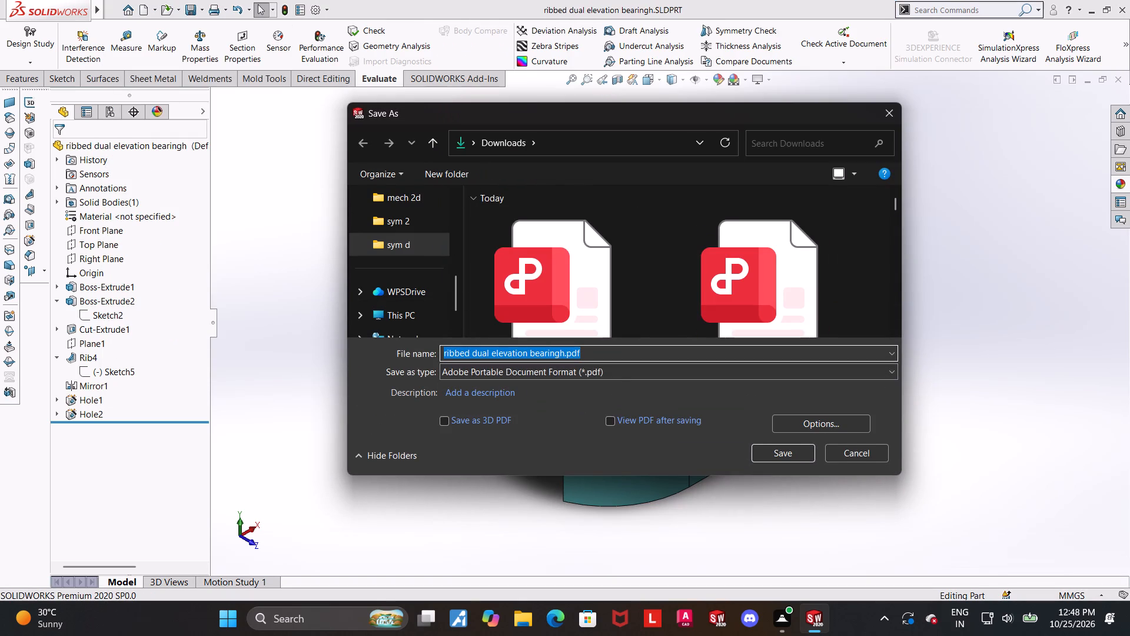
{"action": "left_click", "coordinate": [797, 455]}
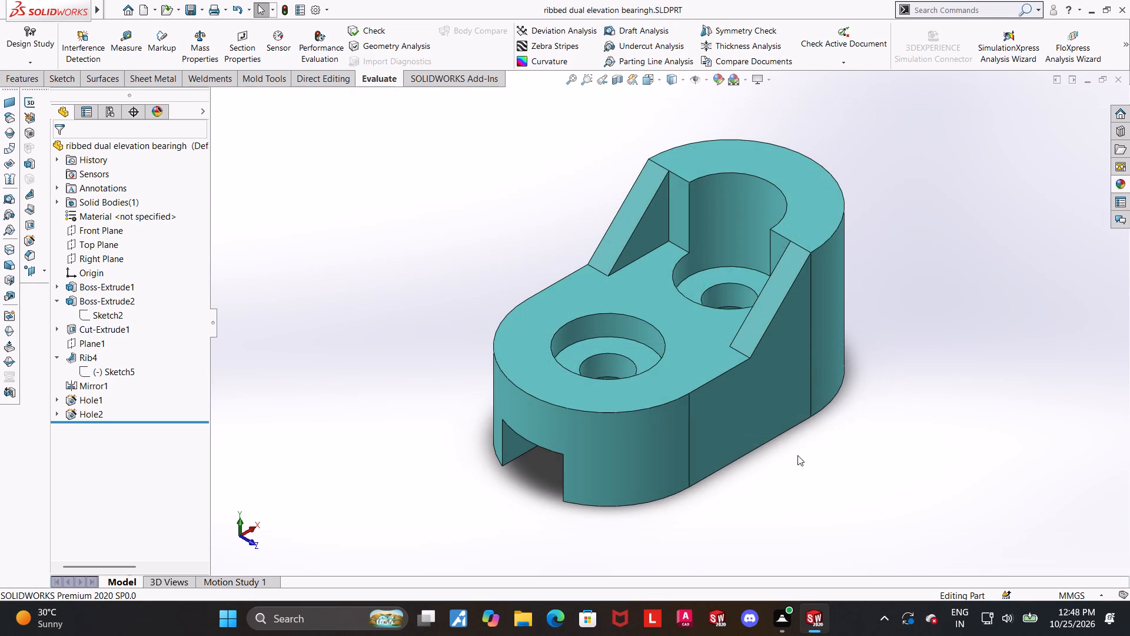